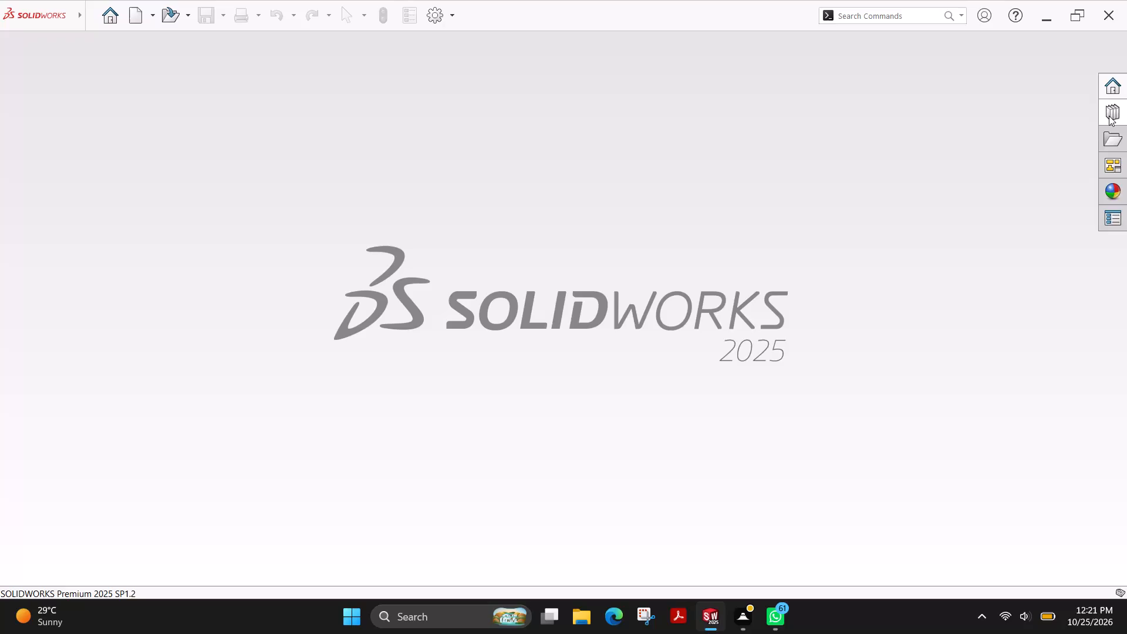
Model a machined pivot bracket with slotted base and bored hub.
Create a new part document.
left_click(158, 303)
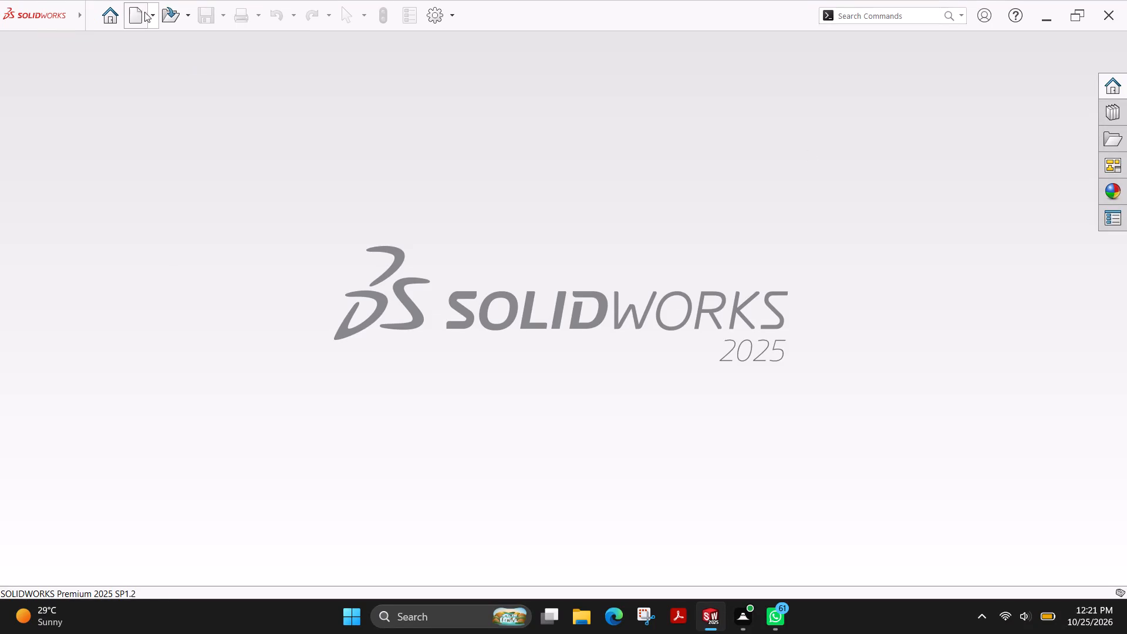
left_click(140, 12)
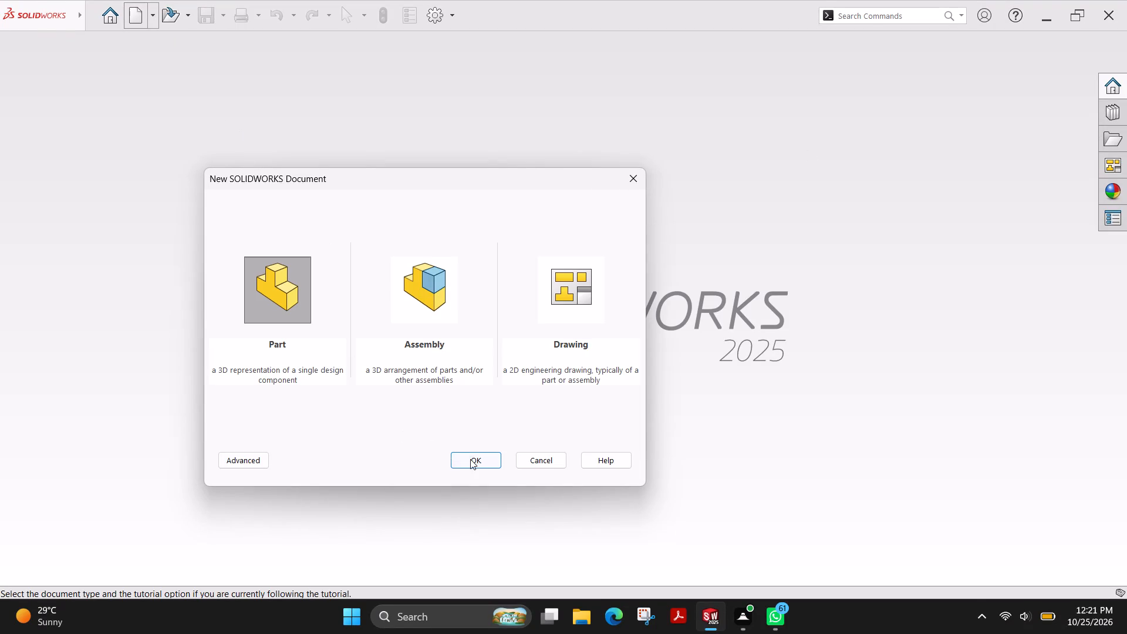
left_click(470, 459)
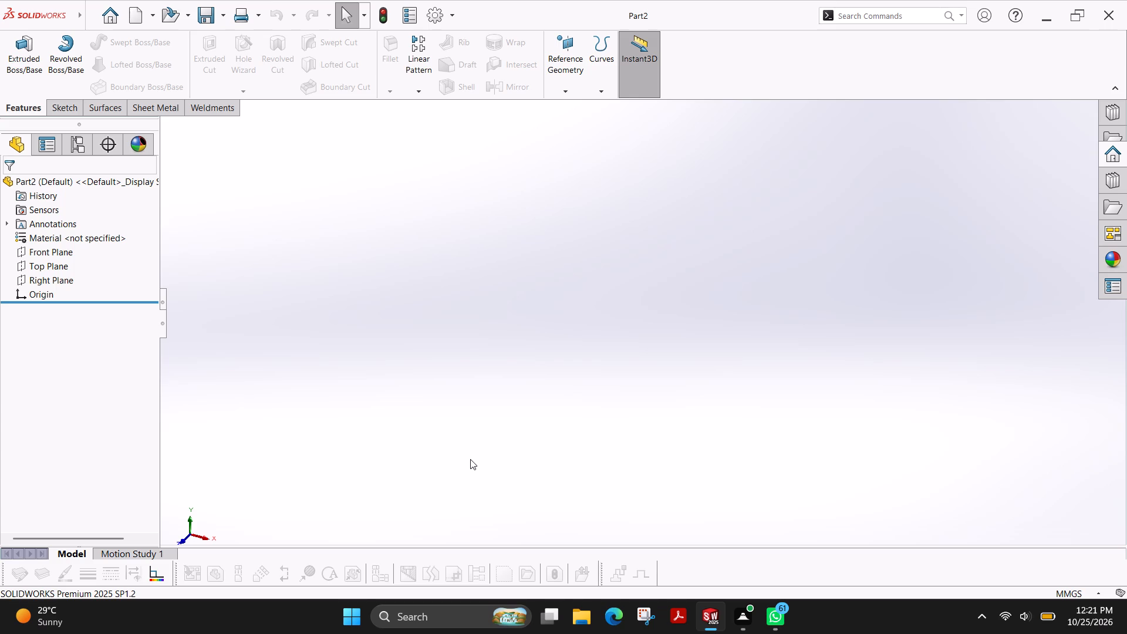
Start a new sketch on the Top Plane.
left_click(69, 109)
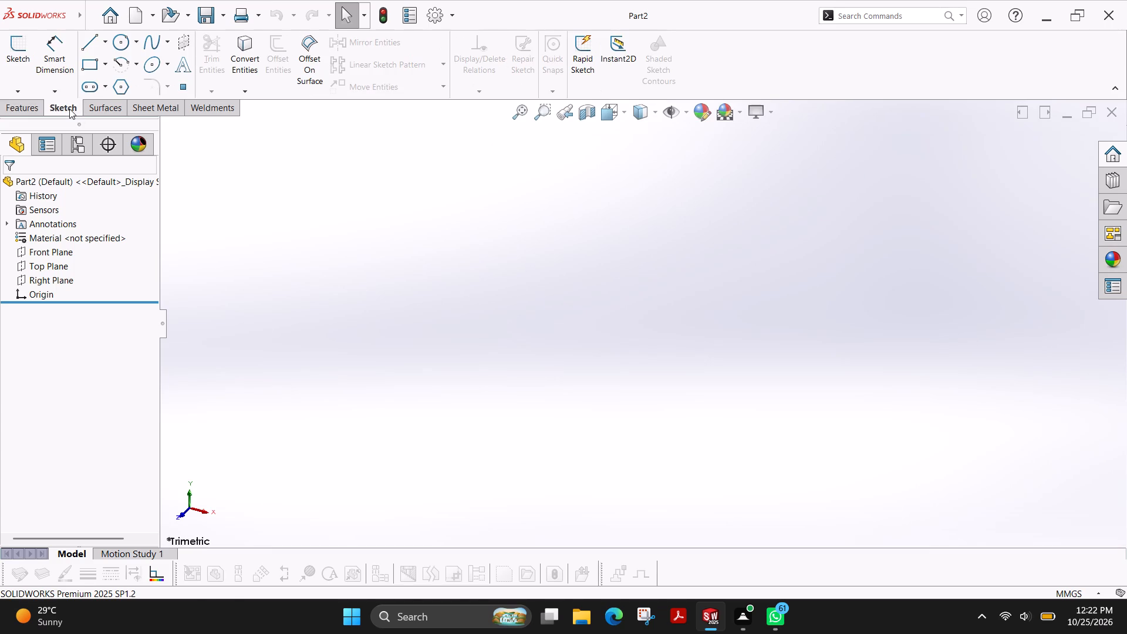
left_click(9, 48)
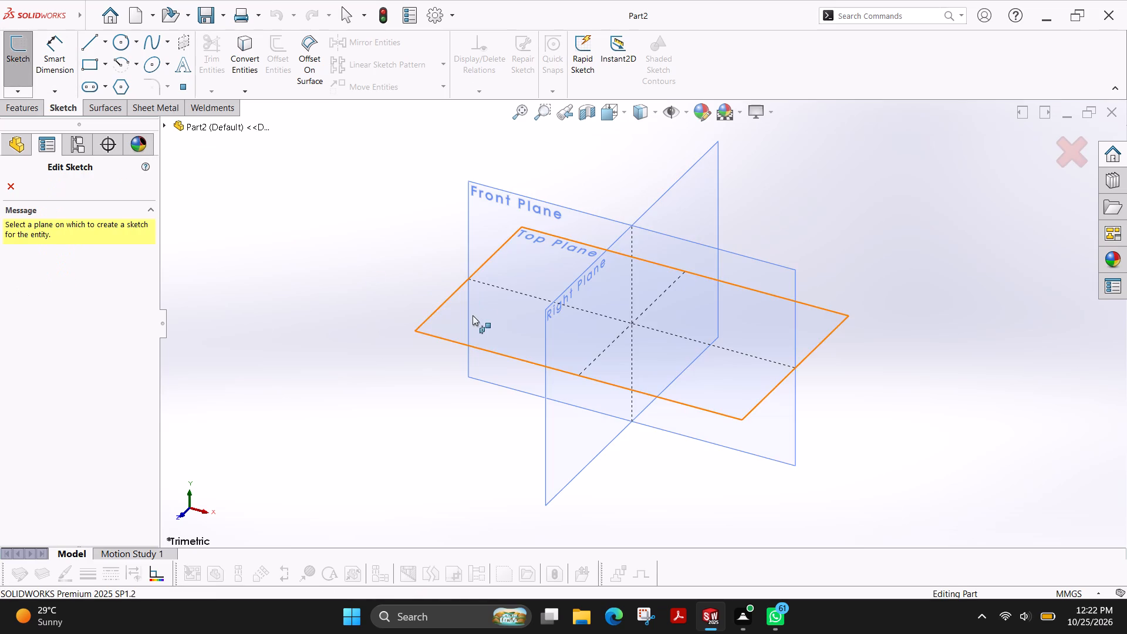
left_click(473, 315)
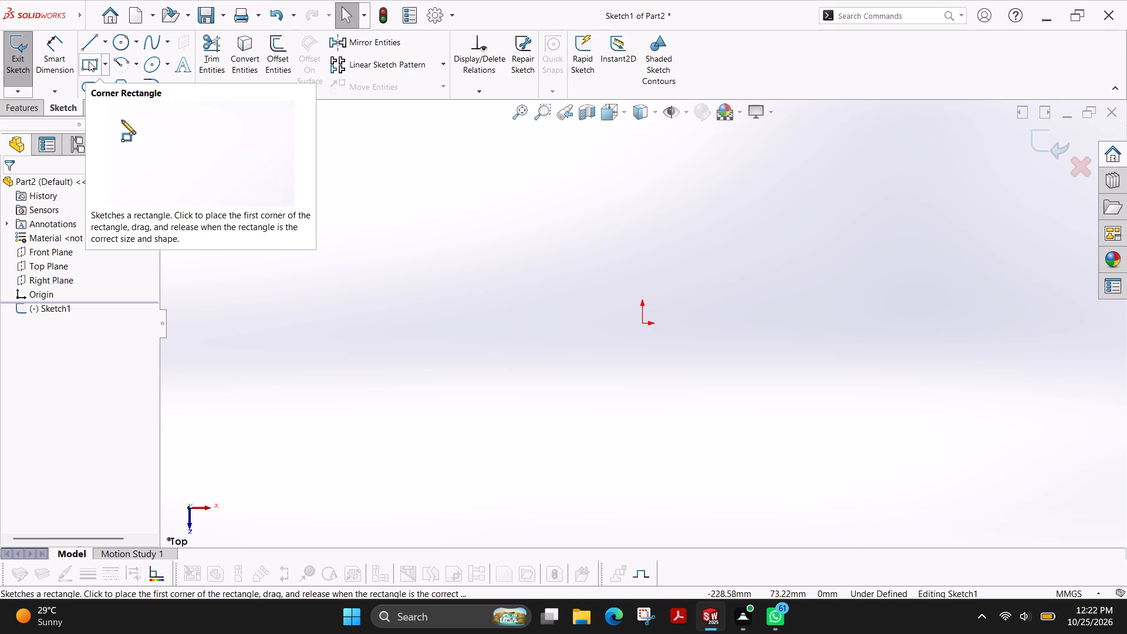
Sketch a circle centred on the origin with a radius of 25 mm.
left_click(89, 61)
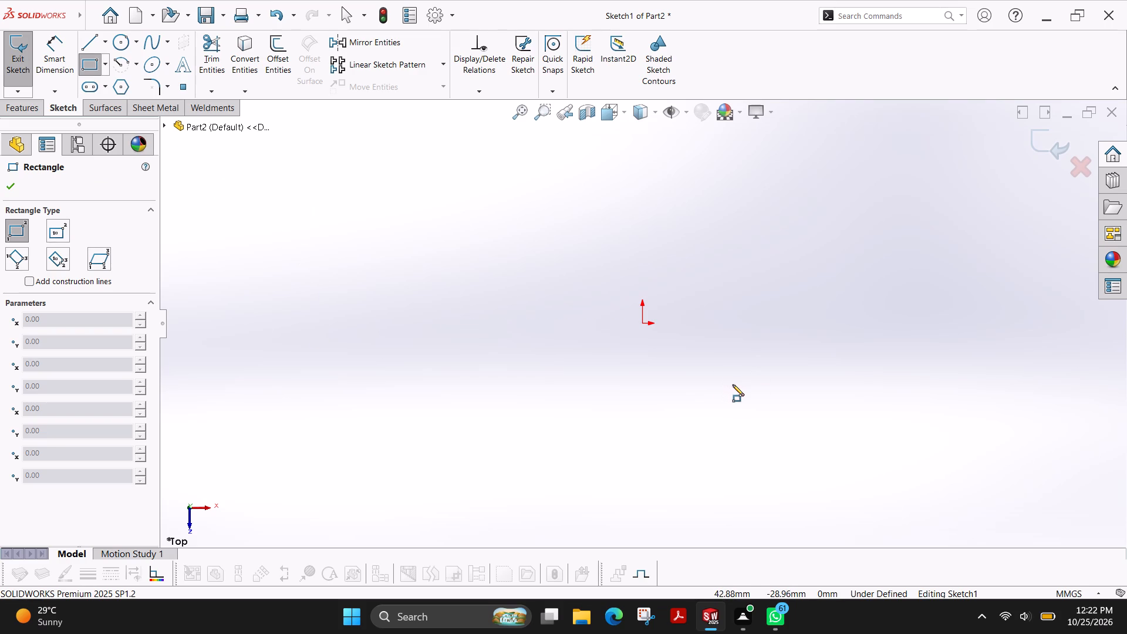
left_click(116, 39)
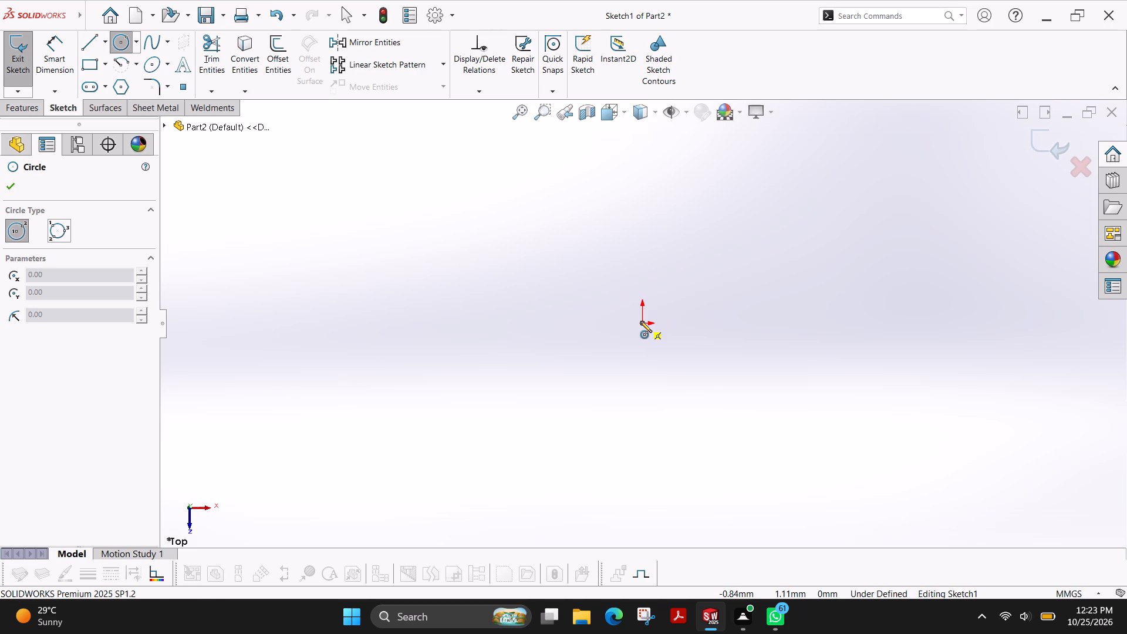
left_click(640, 321)
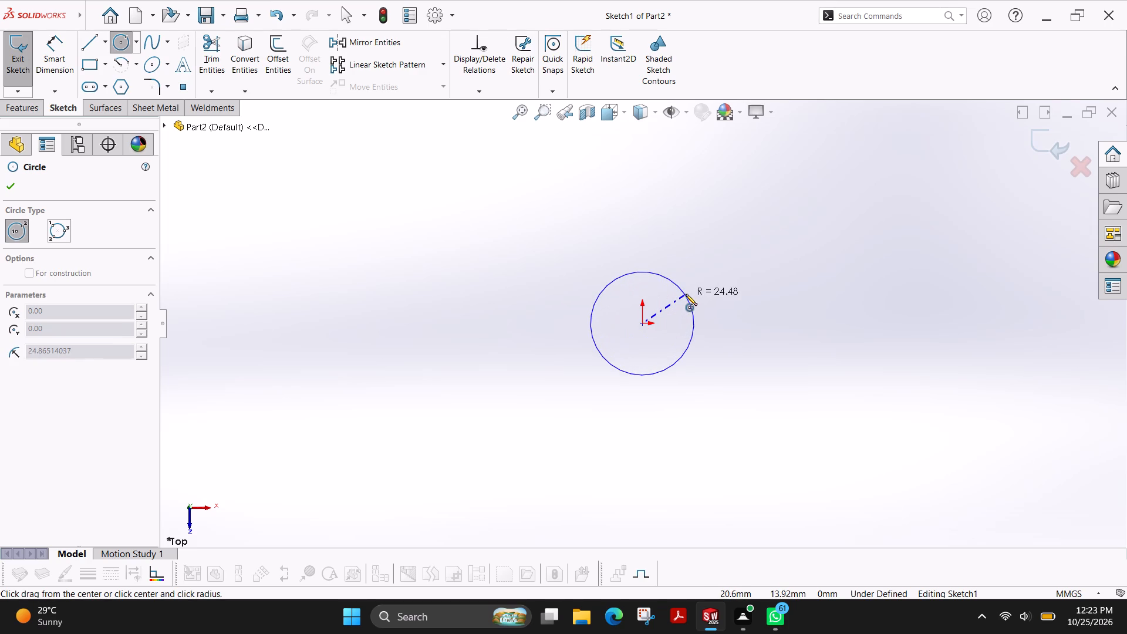
left_click(687, 294)
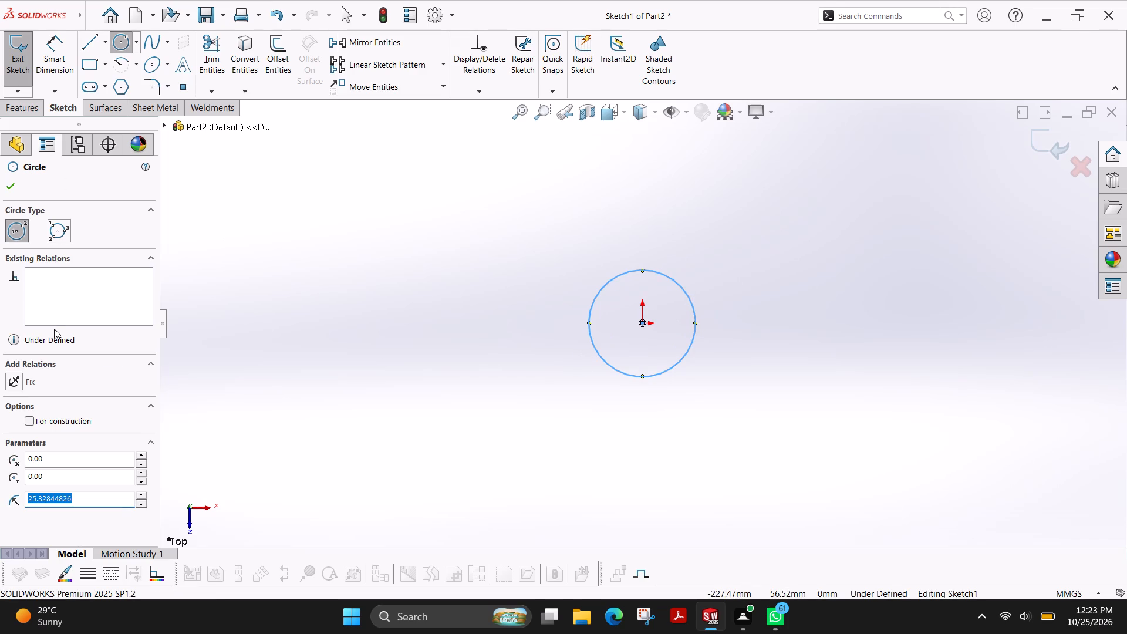
type("25")
key("Return")
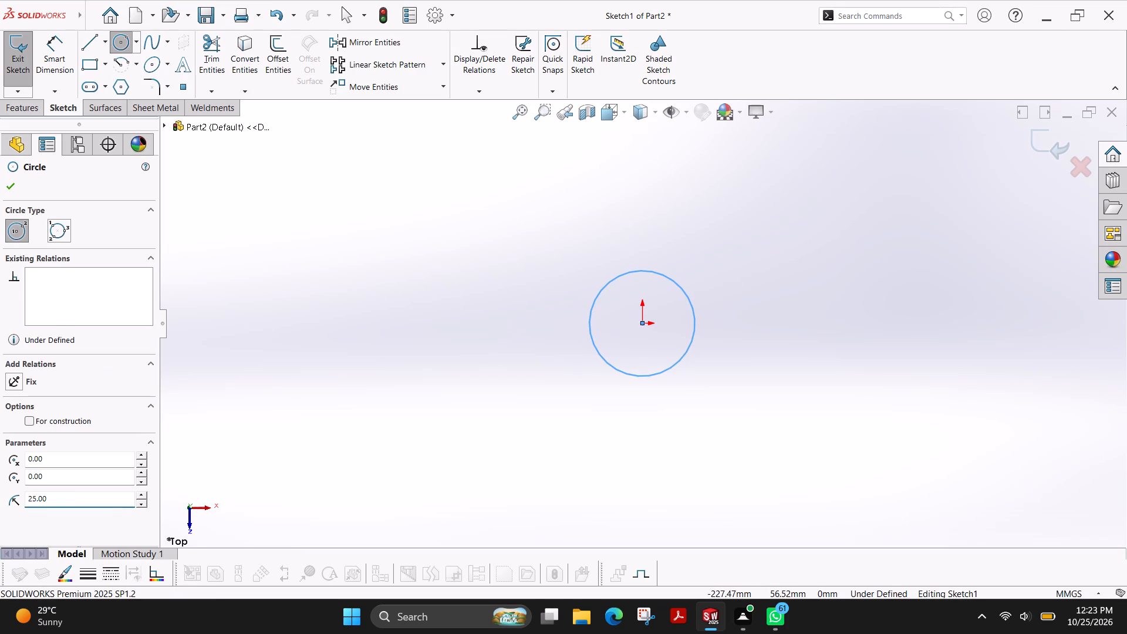
left_click(9, 183)
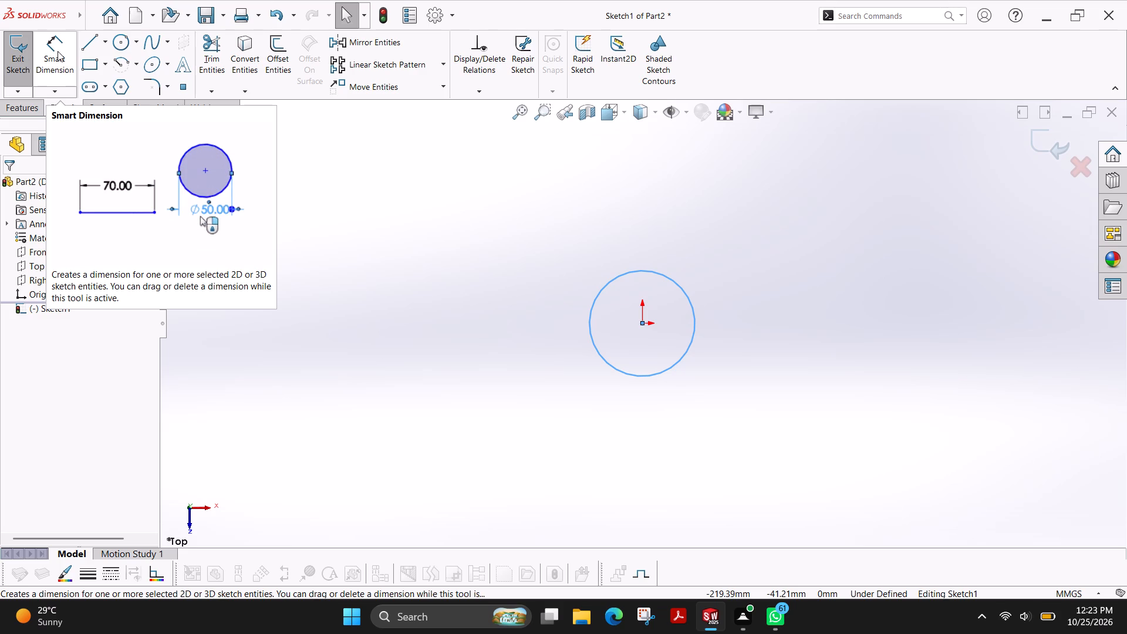
Sketch a horizontal straight slot from the origin toward negative X, about 59 mm between centres and about 20 mm wide.
left_click(93, 49)
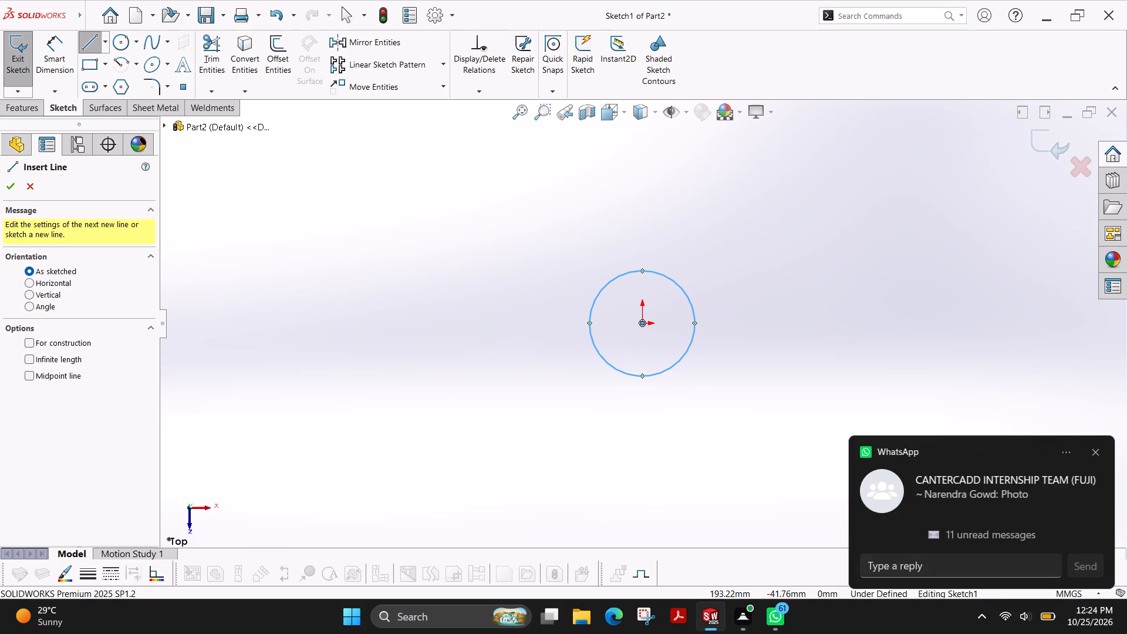
left_click(1091, 454)
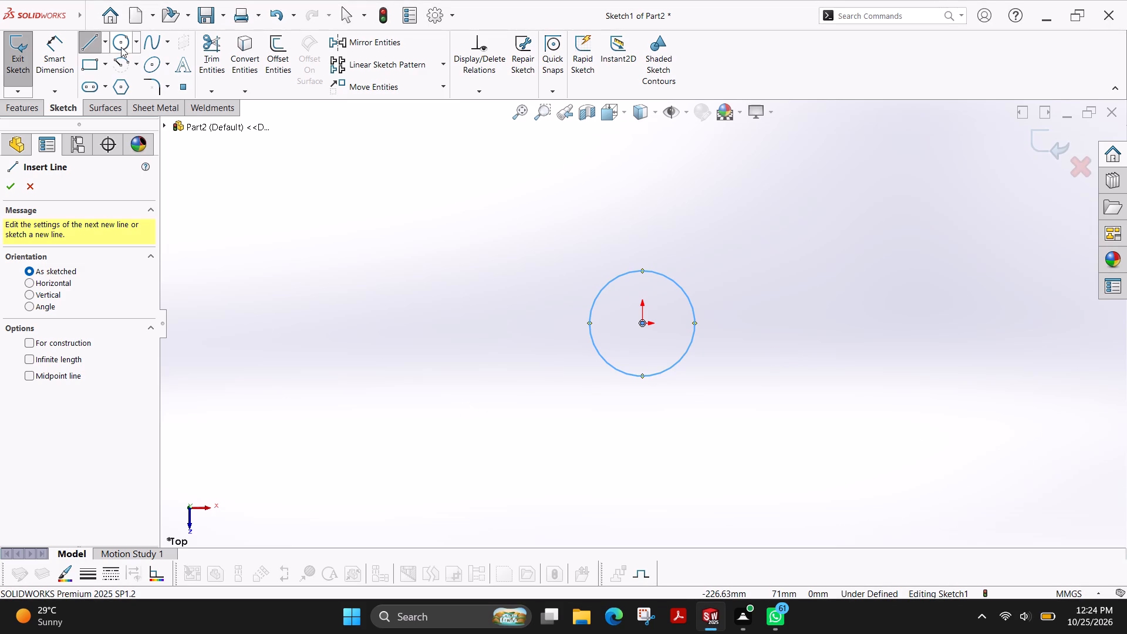
left_click(102, 88)
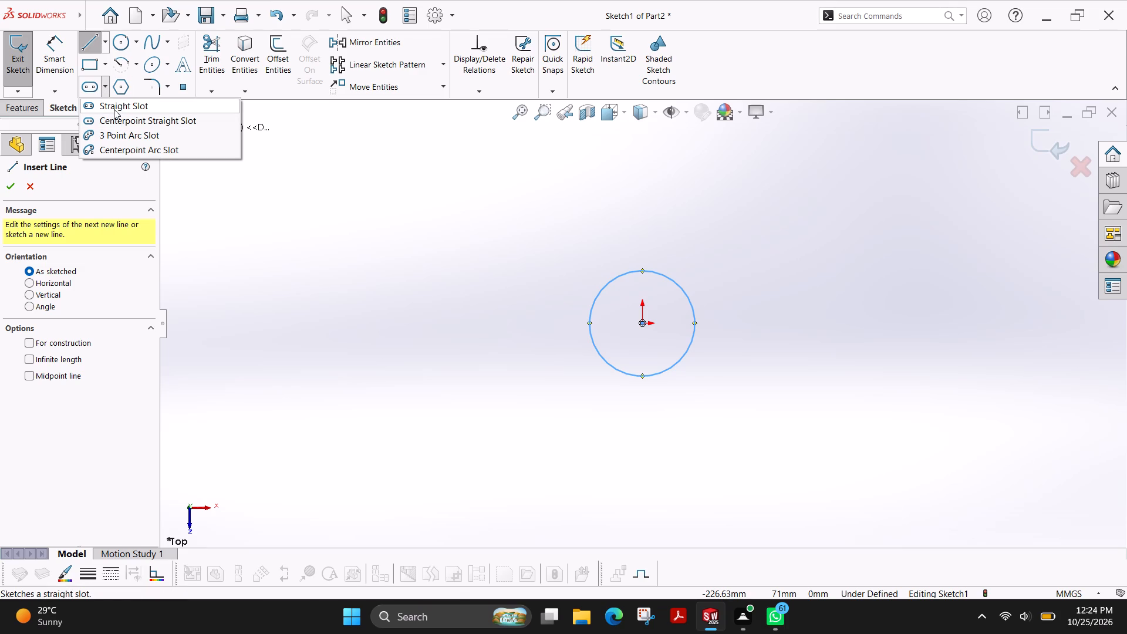
left_click(114, 109)
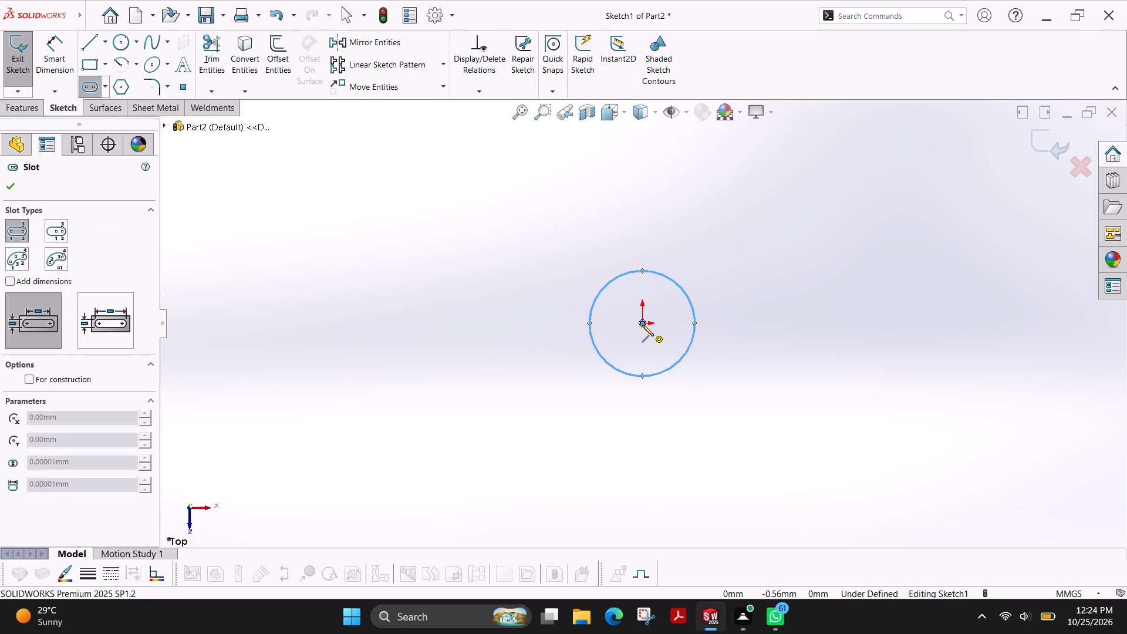
left_click(642, 325)
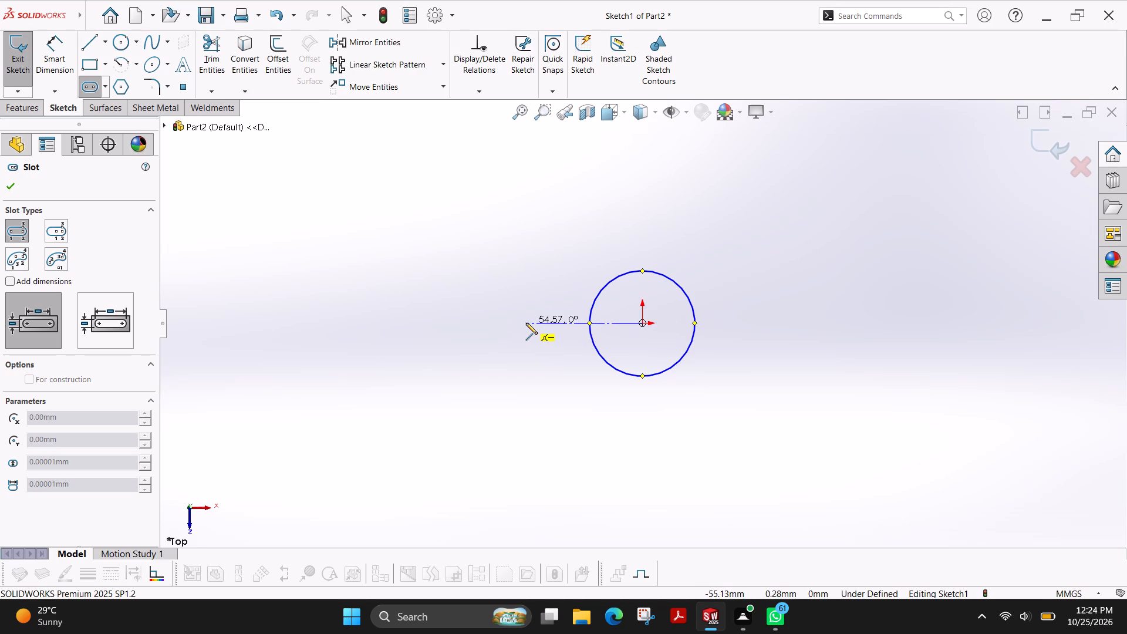
left_click(518, 321)
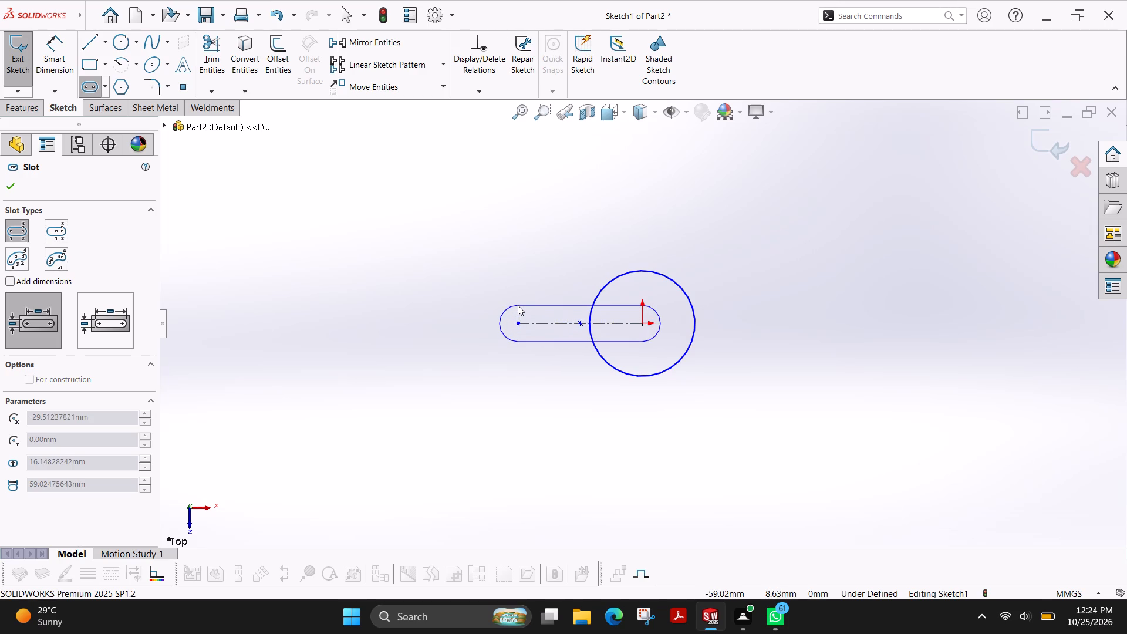
left_click(518, 302)
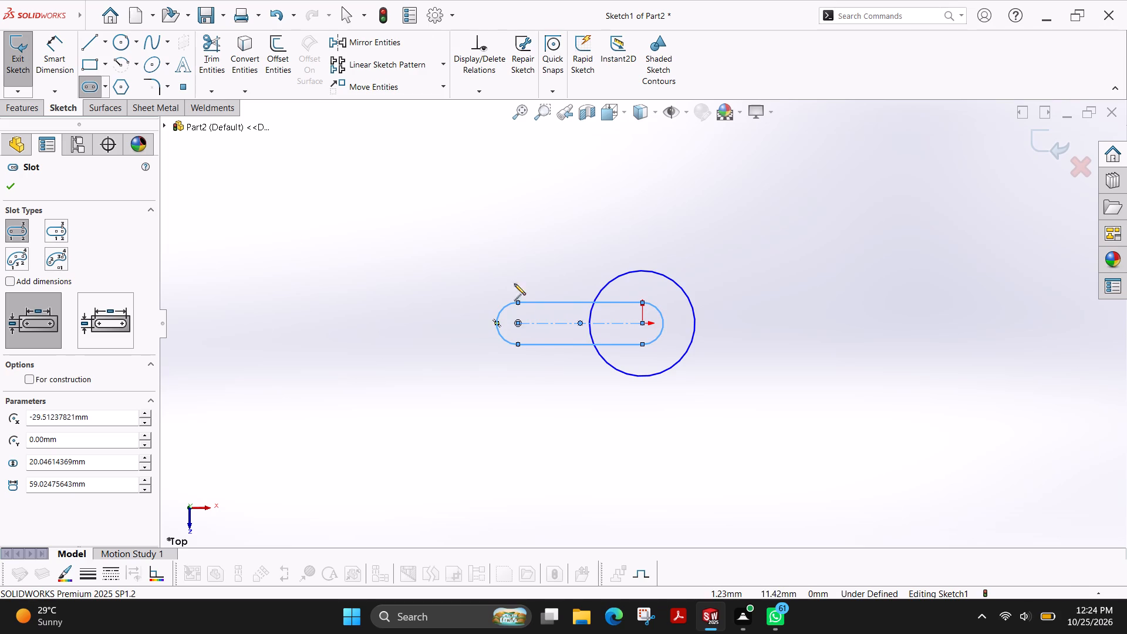
left_click(11, 178)
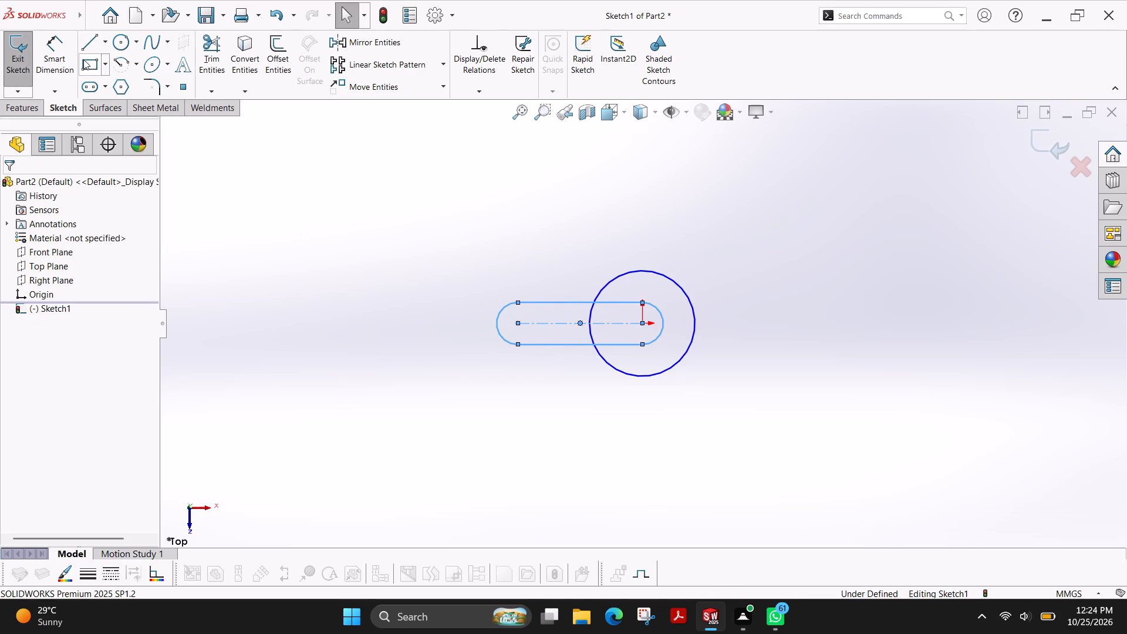
Sketch two horizontal lines about 179 mm long toward negative X from the circle's top and bottom points, and join their free ends with a vertical line.
left_click(83, 47)
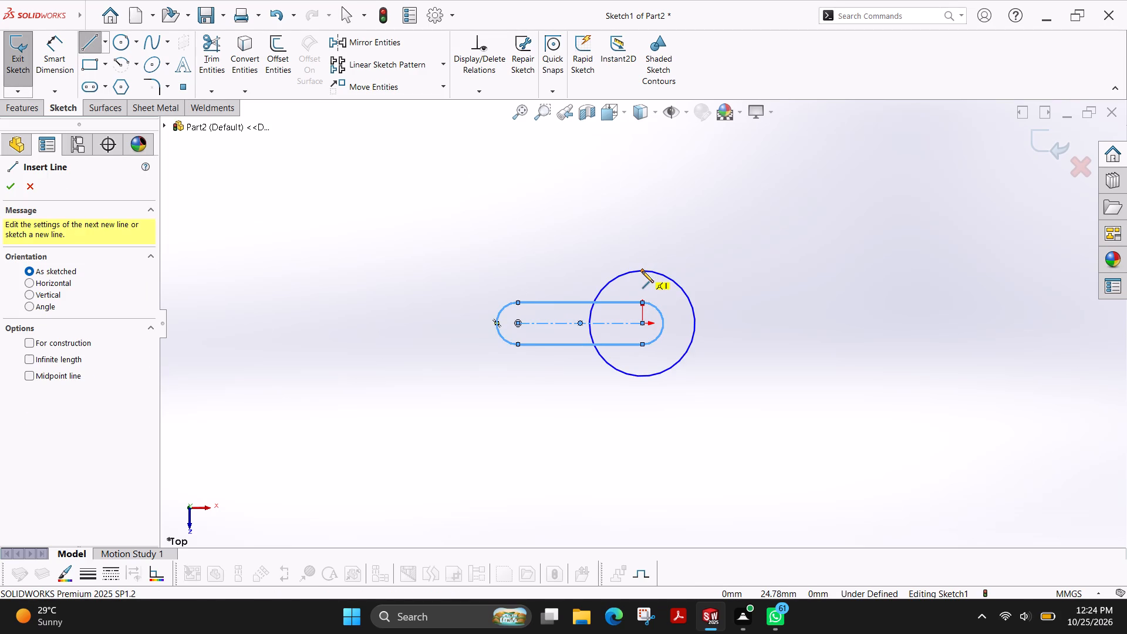
left_click(642, 271)
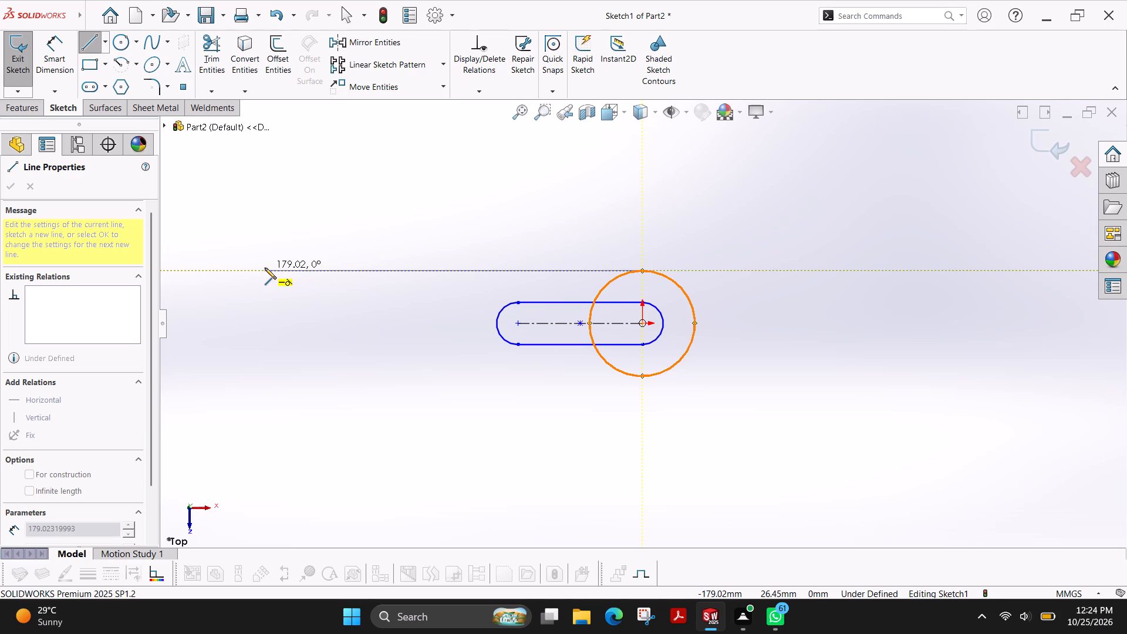
left_click(265, 268)
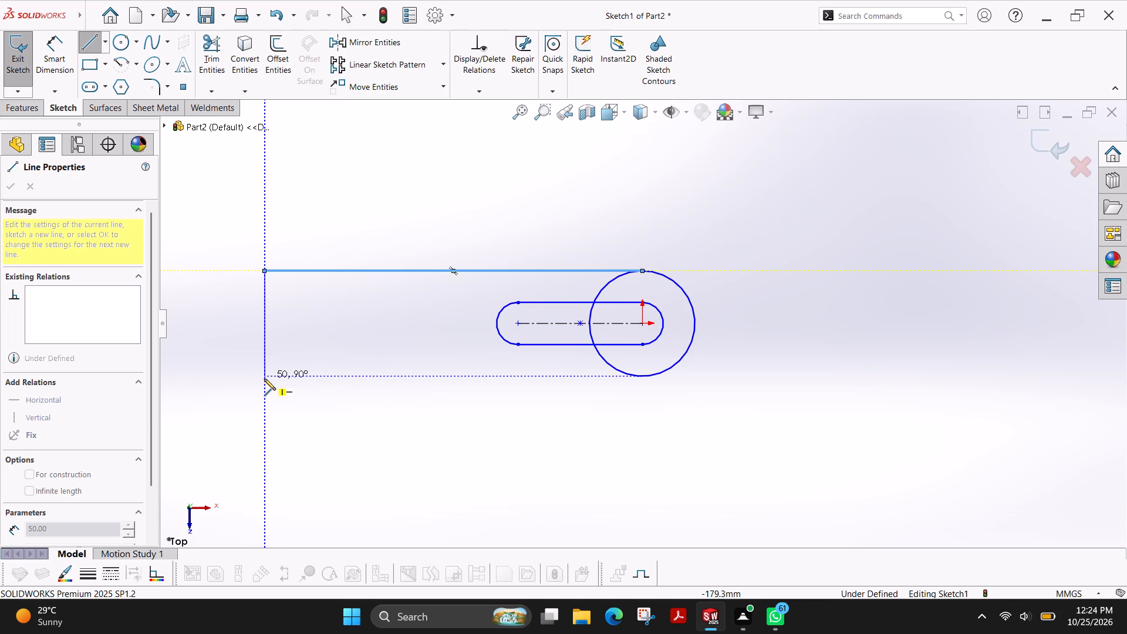
key("Escape")
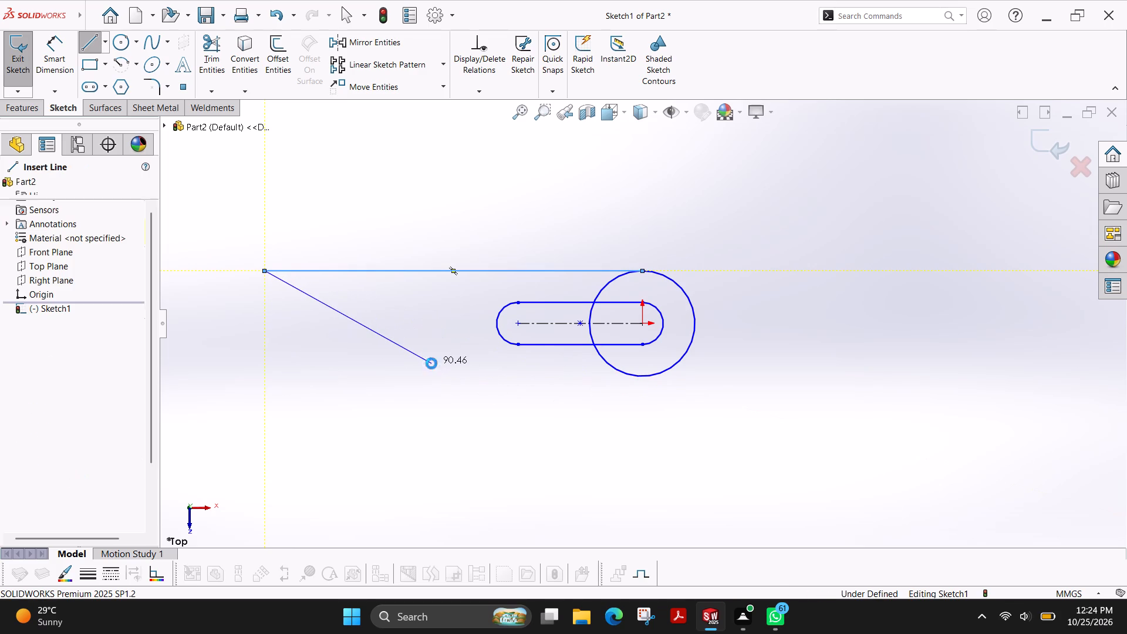
left_click(88, 49)
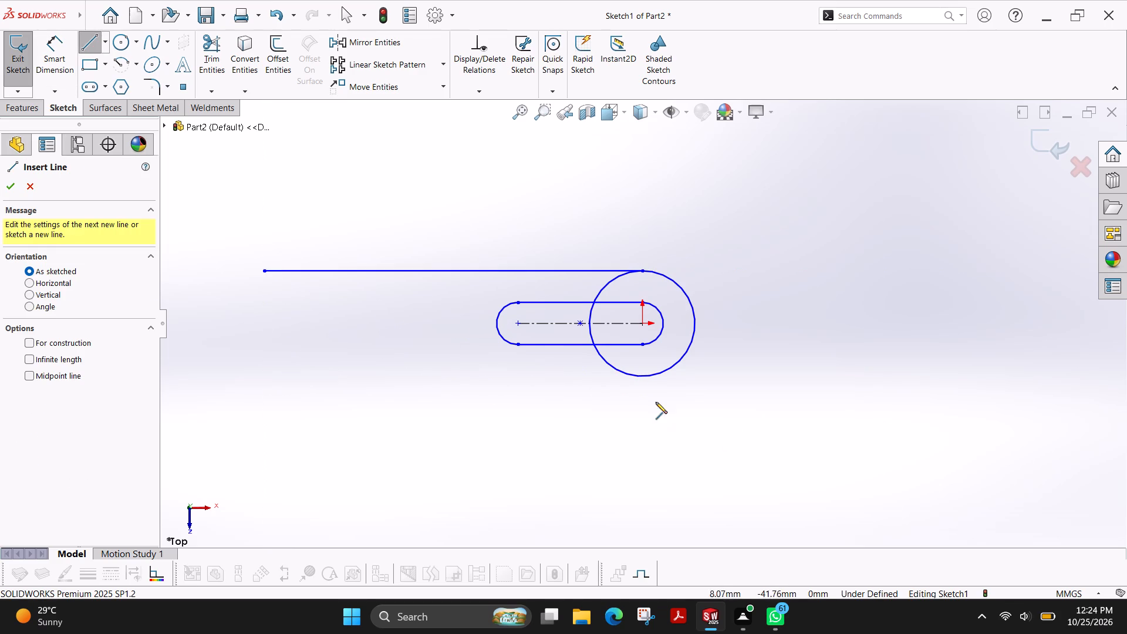
left_click(642, 375)
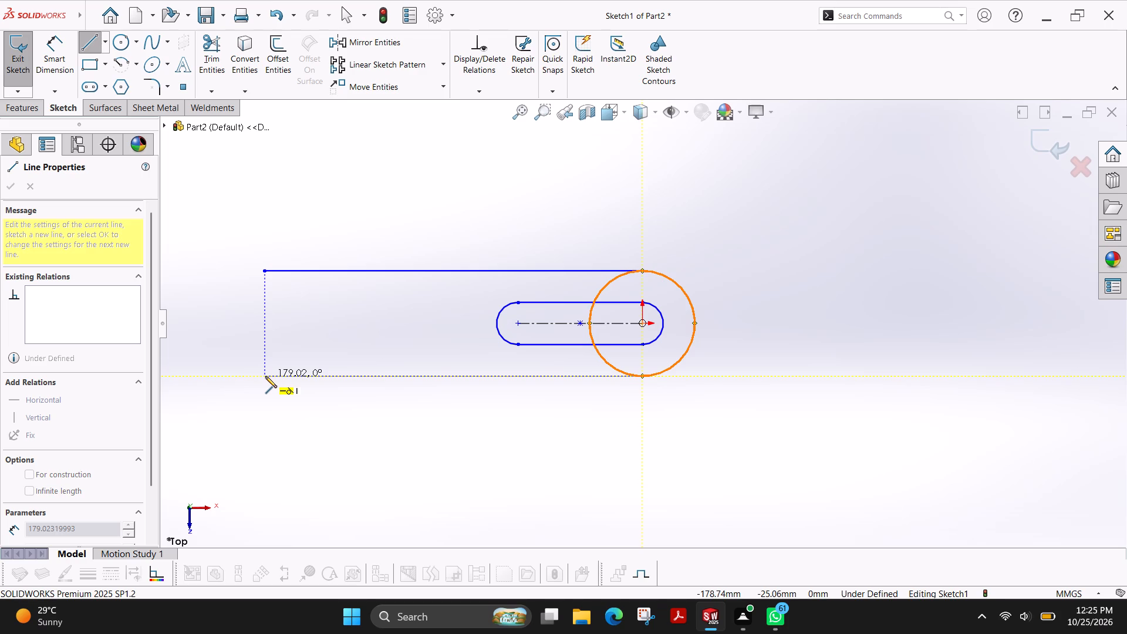
left_click(265, 376)
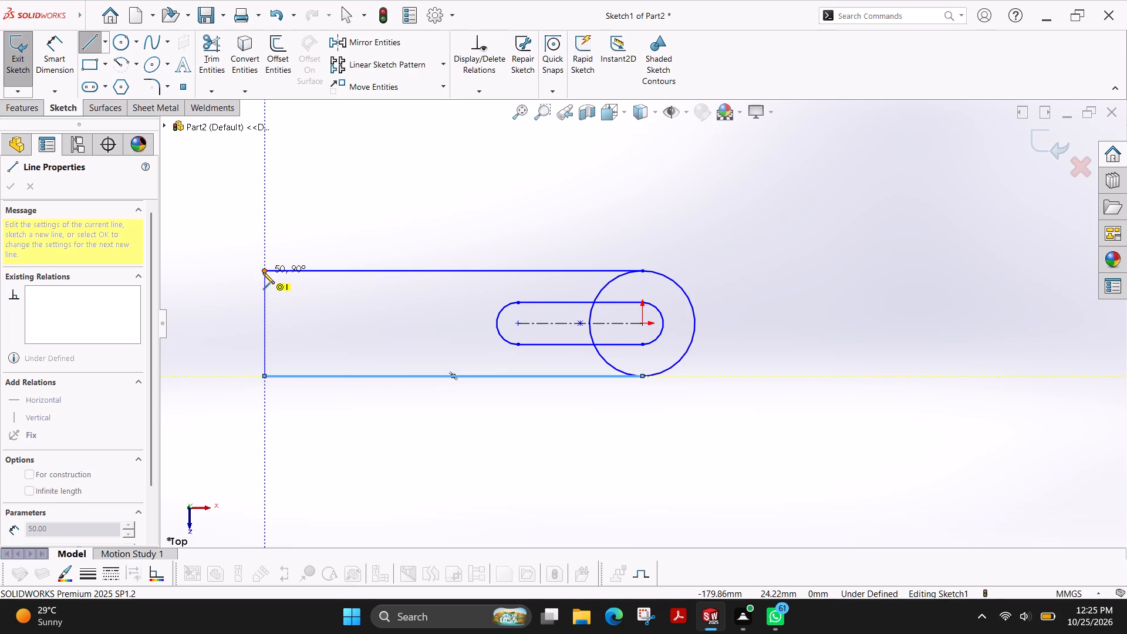
left_click(263, 272)
key("Escape")
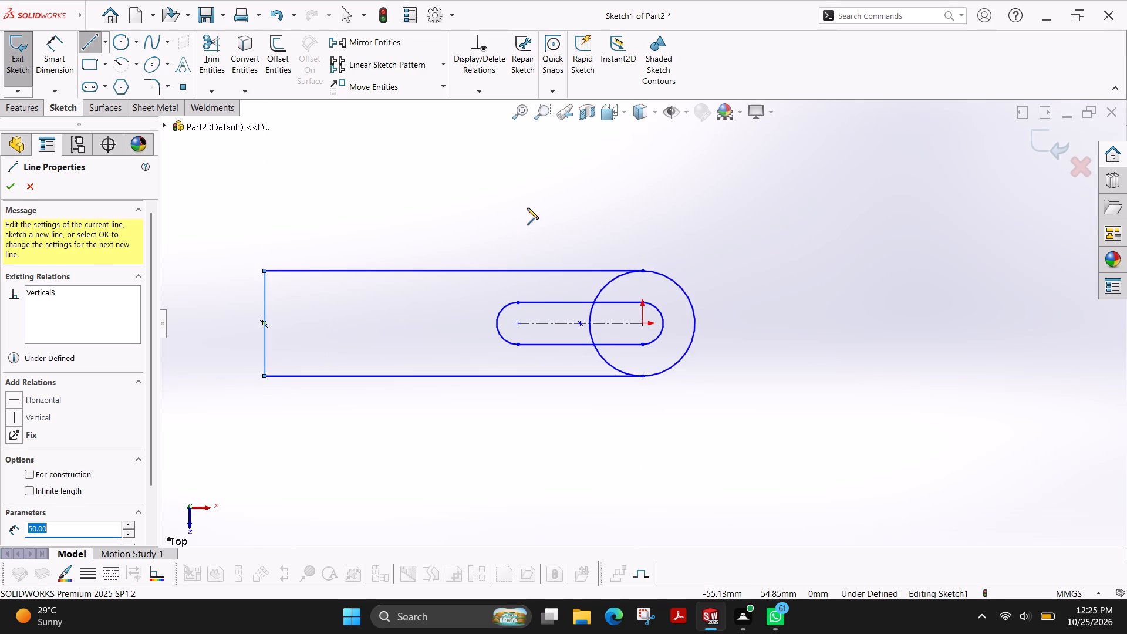
key("Escape")
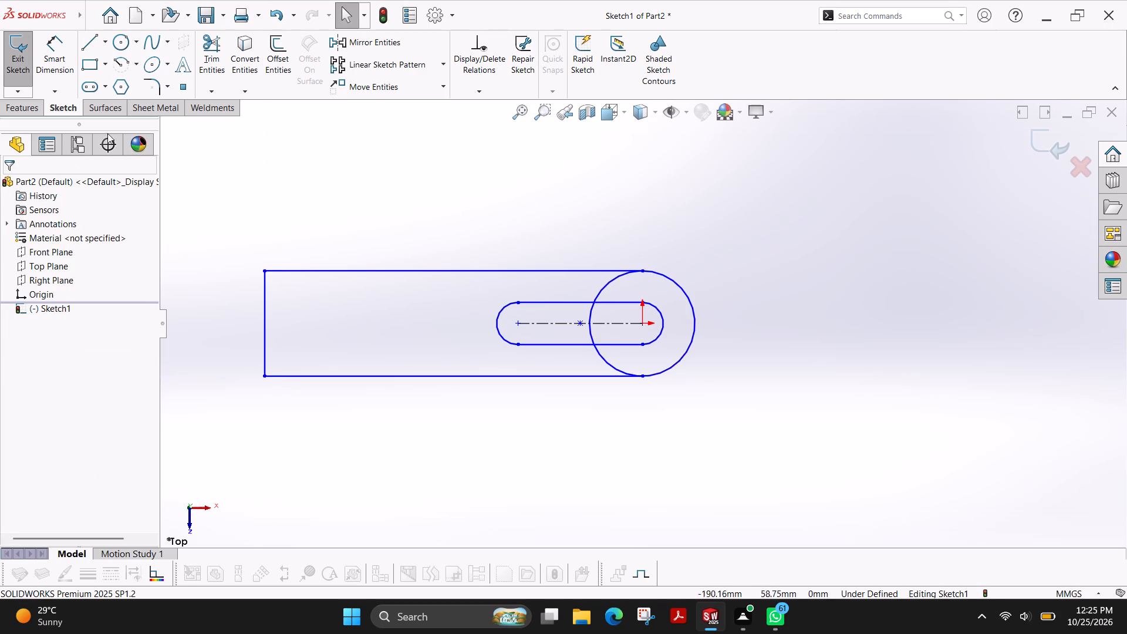
Dimension the circle's diameter as 50 mm.
left_click(65, 48)
left_click(675, 361)
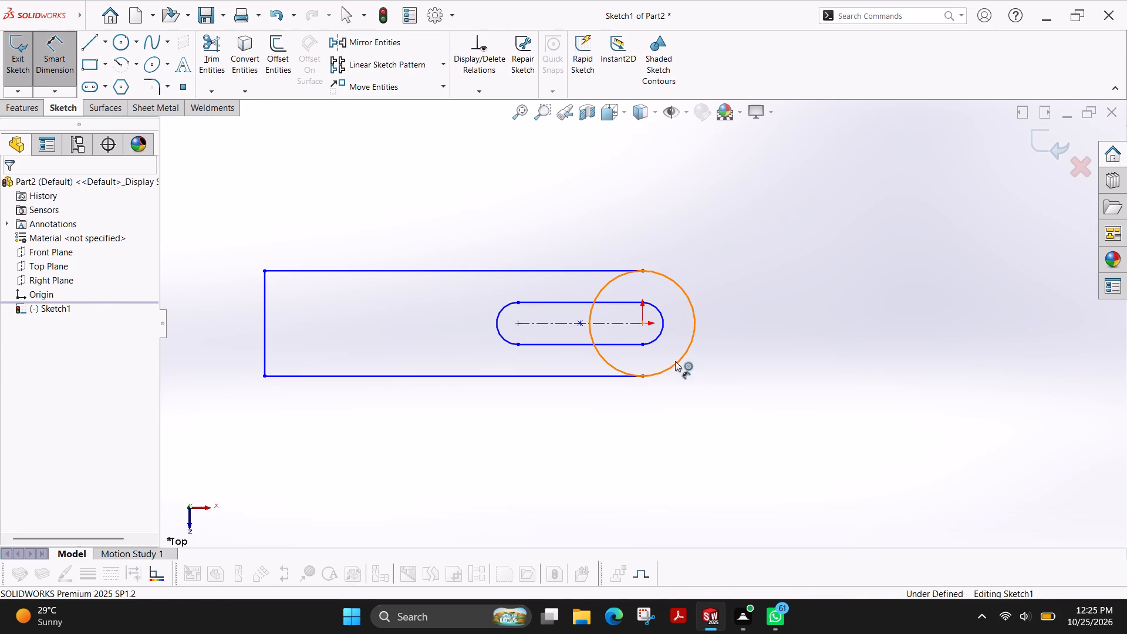
left_click(721, 406)
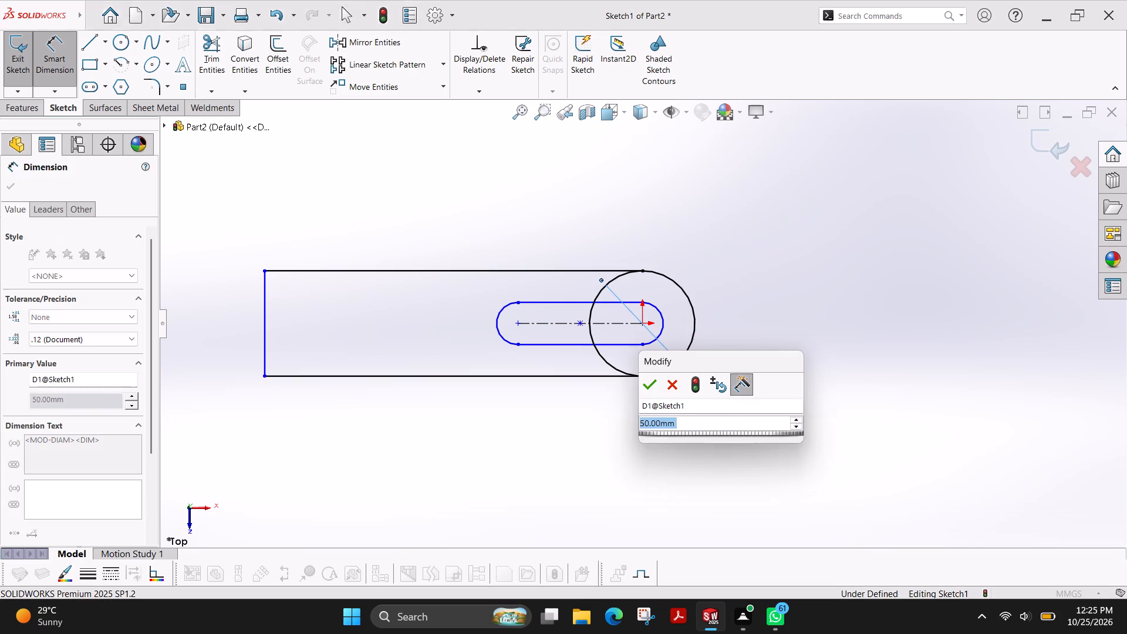
type("50")
key("Return")
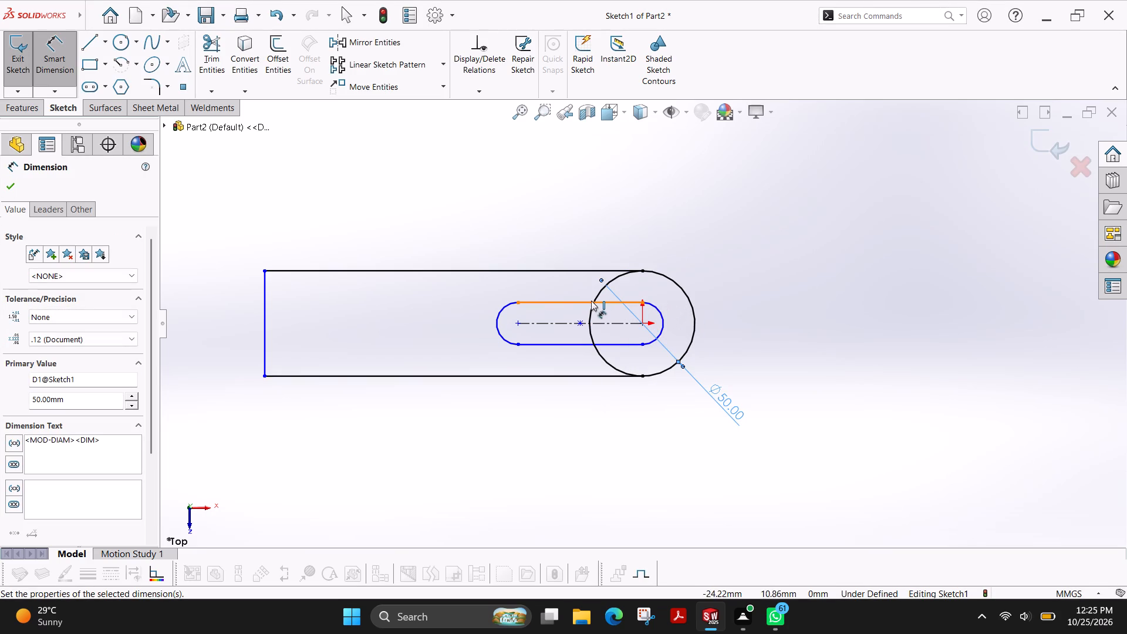
Dimension the gap between the slot's upper edge and the outer profile's upper line as 13 mm.
left_click(568, 303)
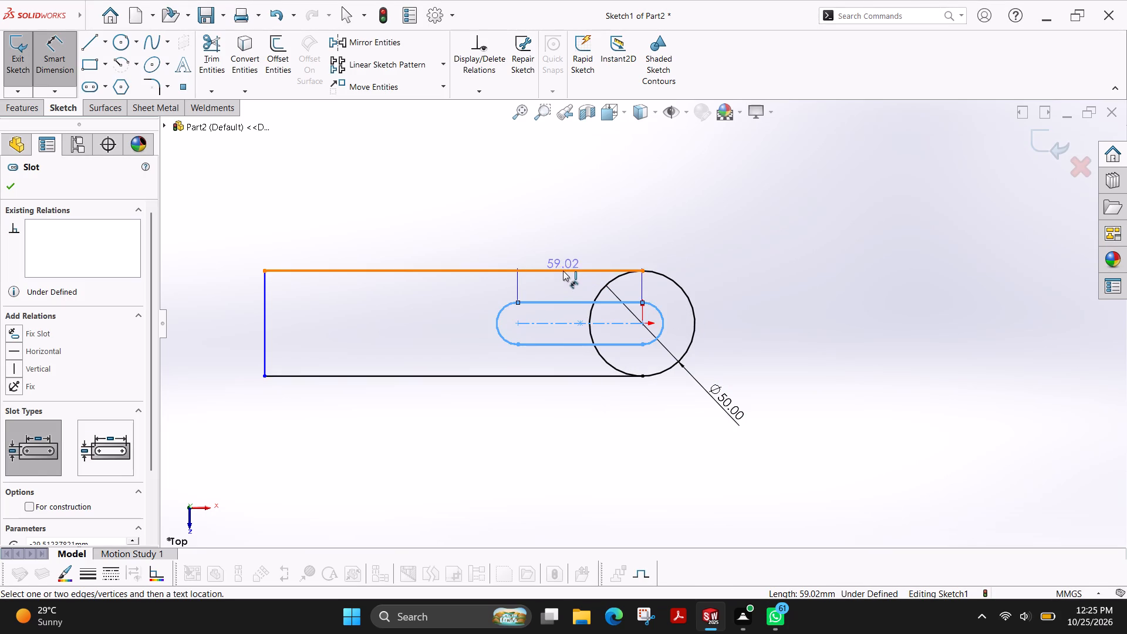
left_click(563, 271)
left_click(791, 285)
type("13")
key("Return")
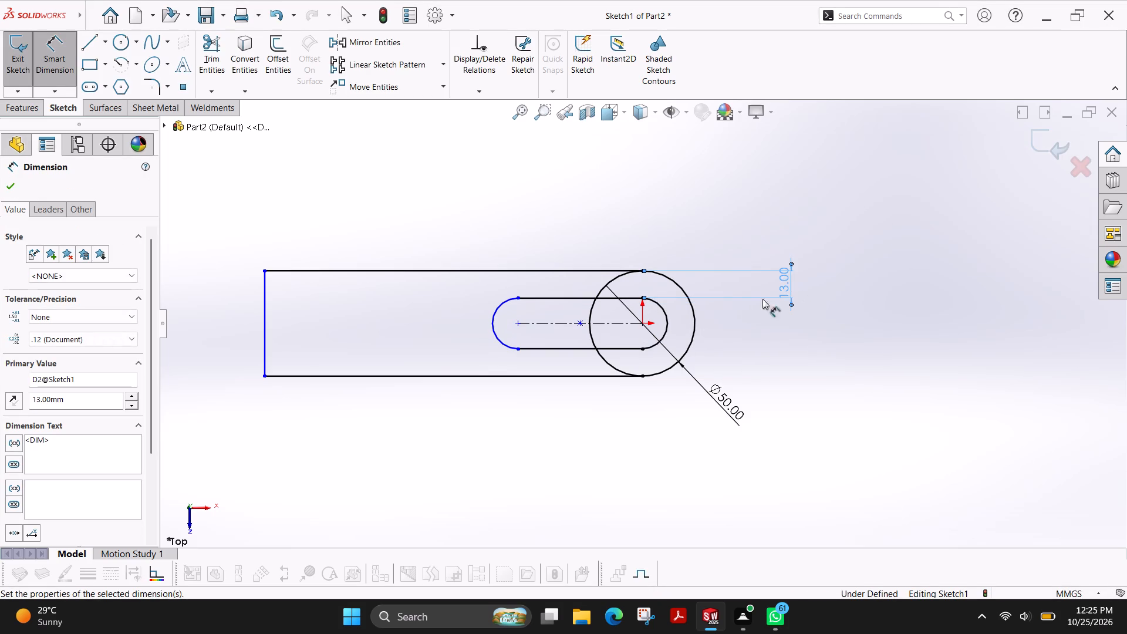
Dimension the distance between the slot's two arc centres as 25 mm.
left_click(517, 326)
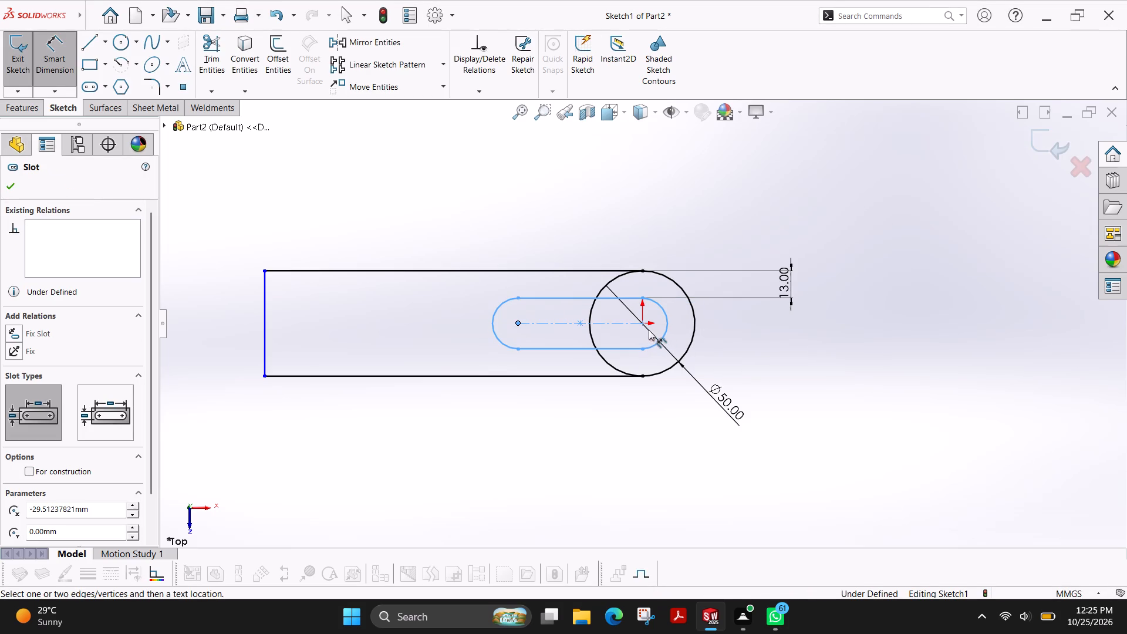
left_click(642, 326)
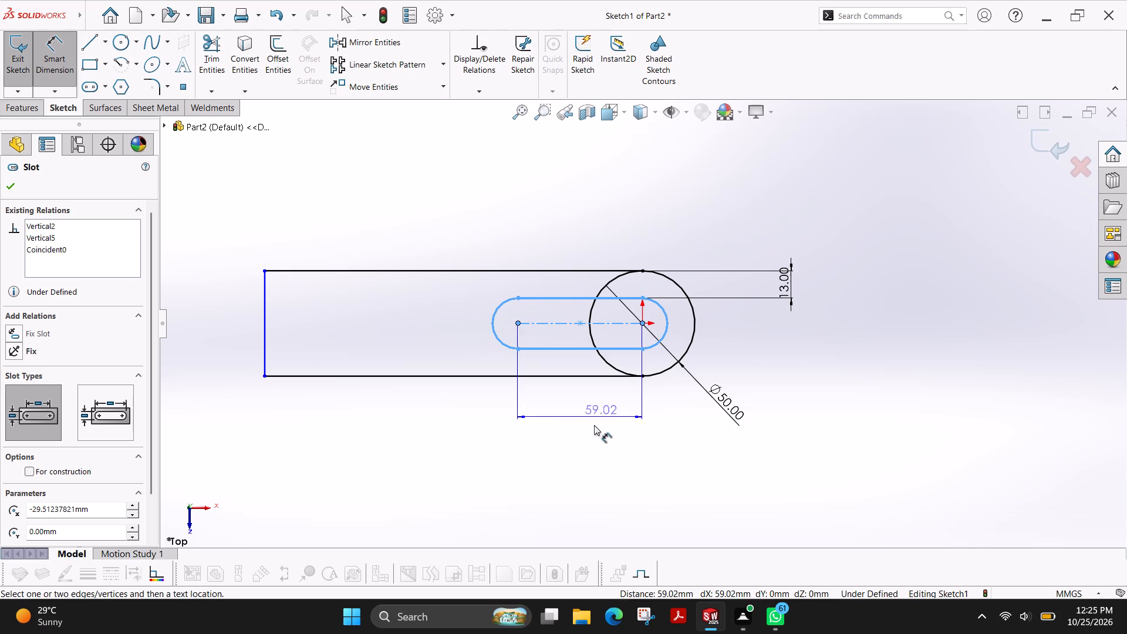
left_click(596, 416)
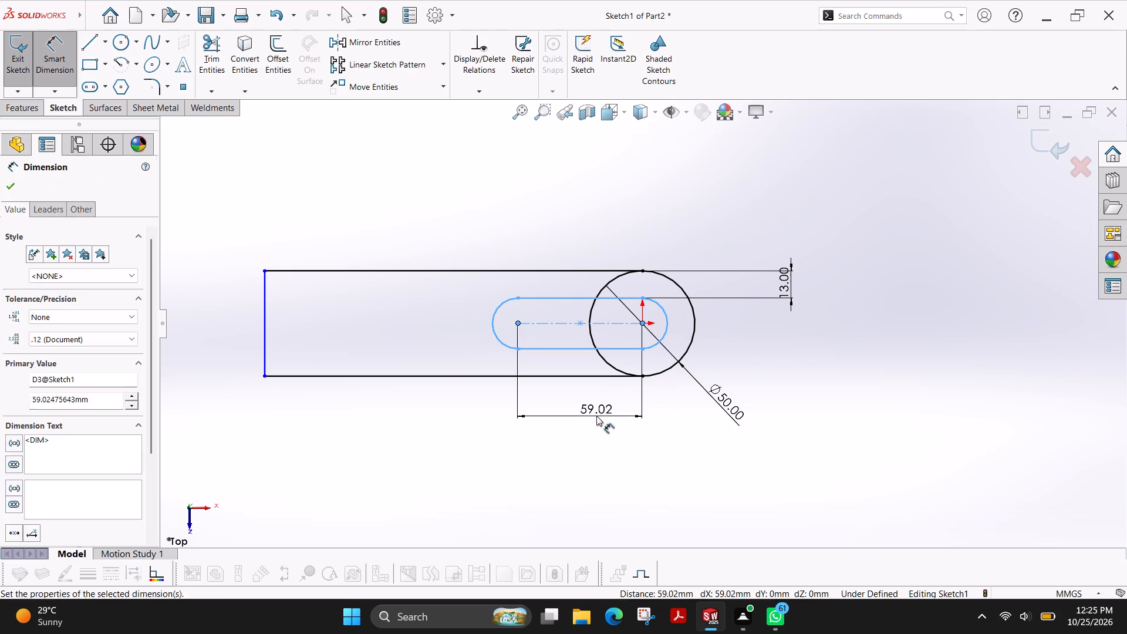
type("25")
key("Return")
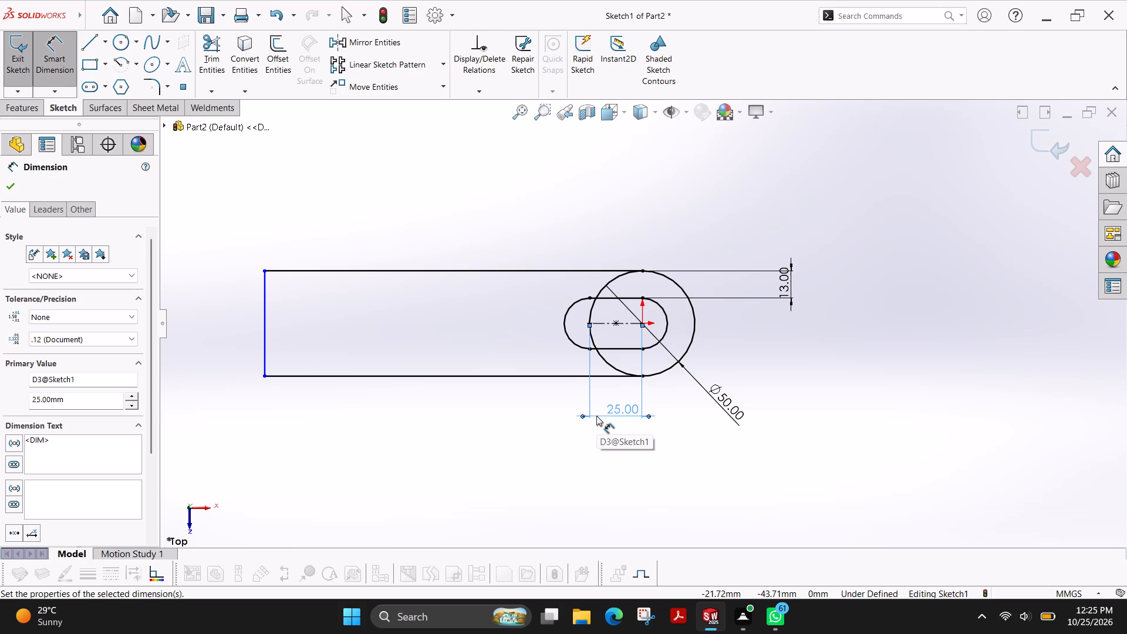
Dimension the distance from the origin to the profile's vertical end line as 155 mm.
left_click(643, 321)
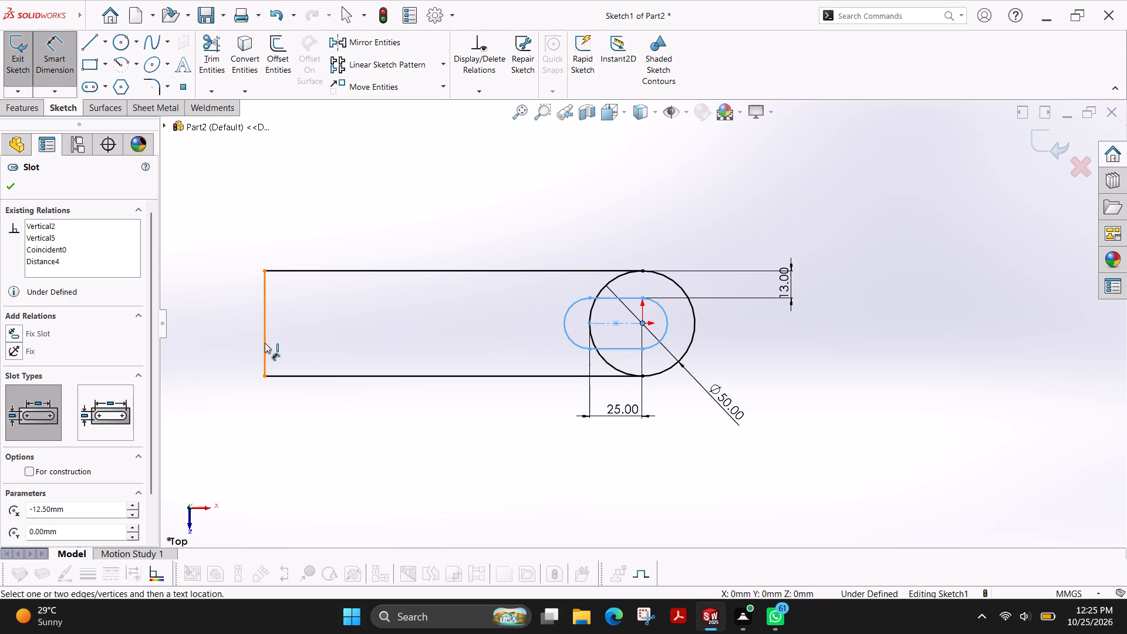
left_click(265, 343)
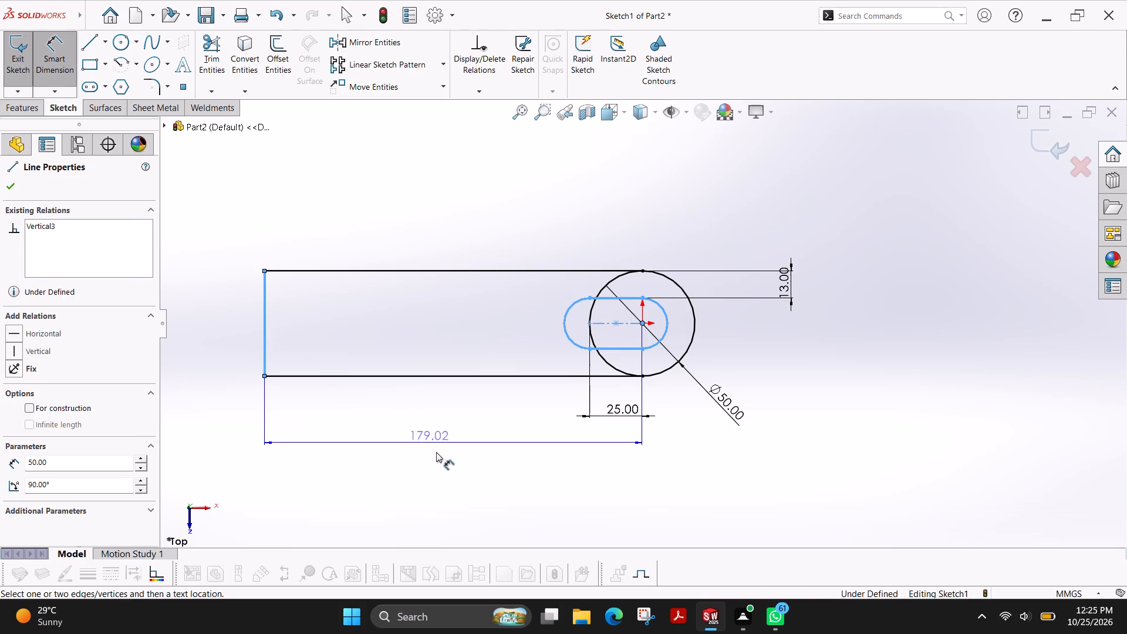
left_click(451, 470)
type("155")
key("Return")
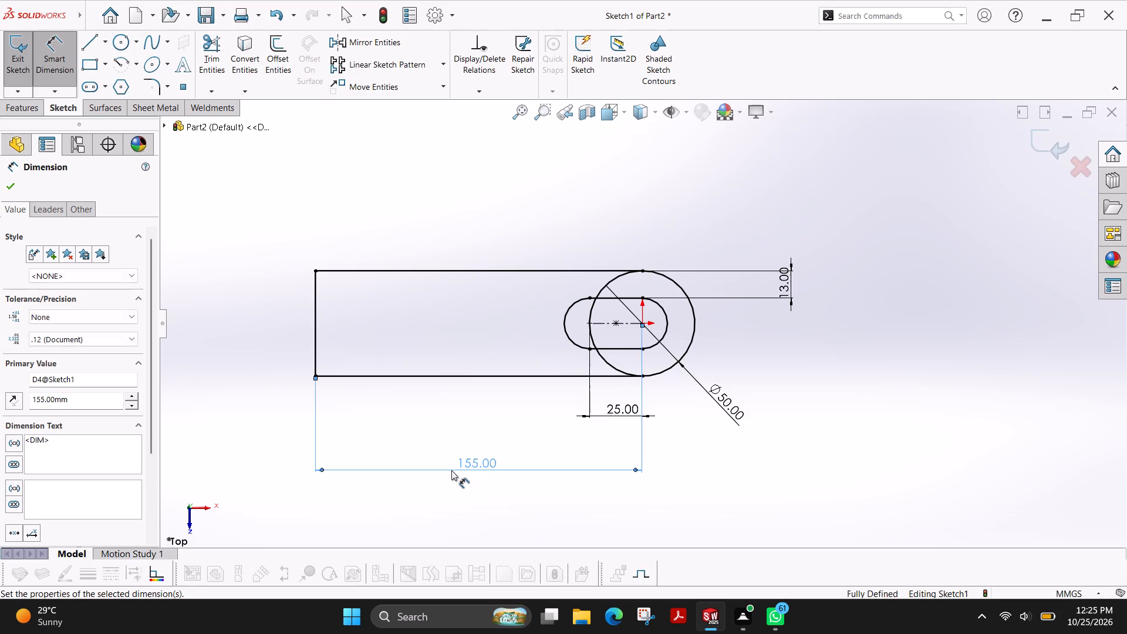
Trim away the half of the 50 mm circle inside the bar so only the outer rounded end and the slot remain.
left_click(208, 51)
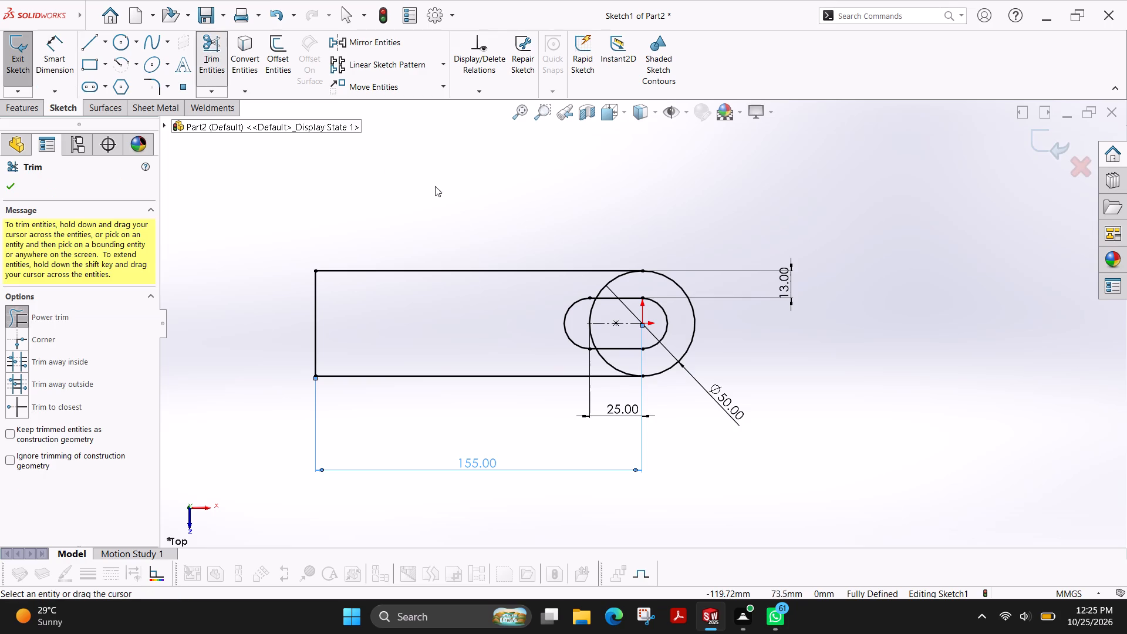
left_click_drag(586, 283, 632, 291)
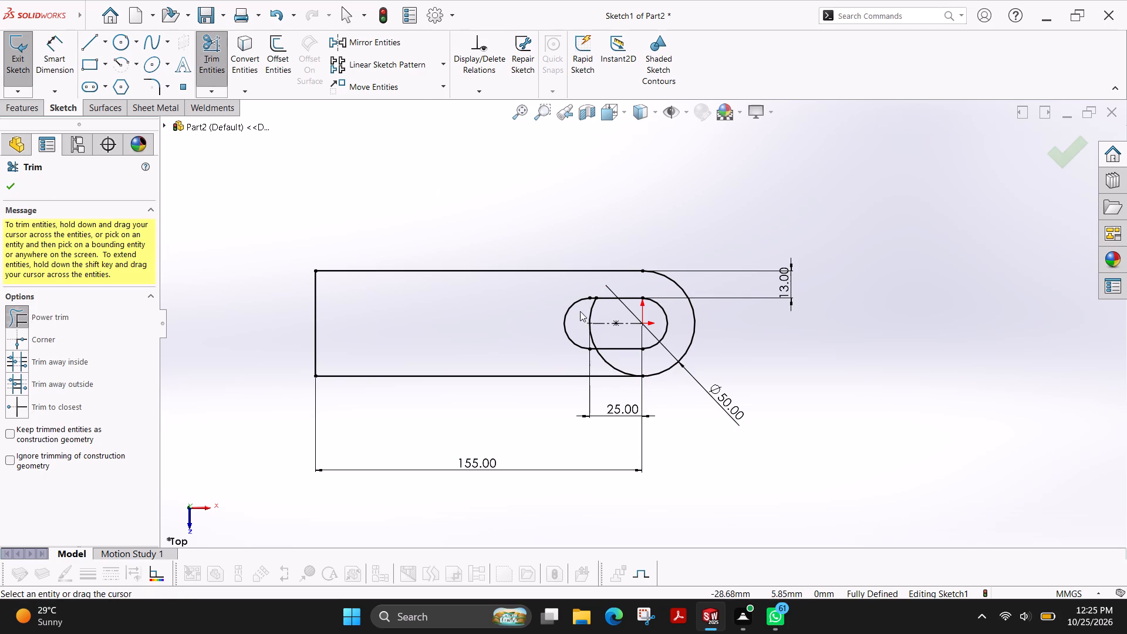
left_click_drag(580, 311, 602, 317)
left_click_drag(608, 335, 581, 338)
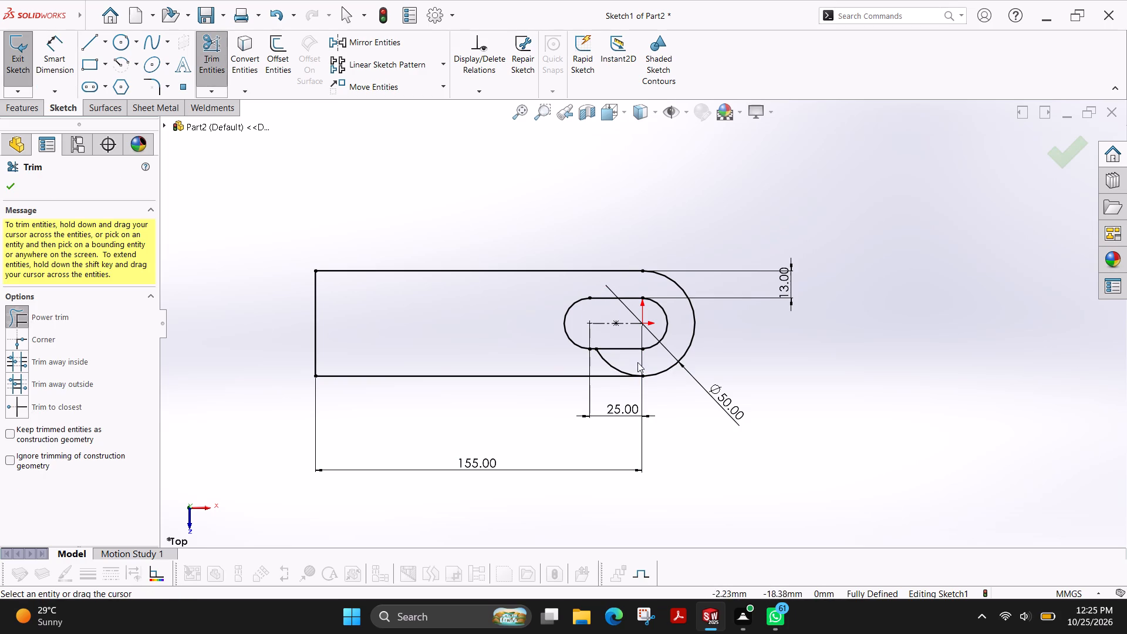
left_click_drag(625, 357, 598, 363)
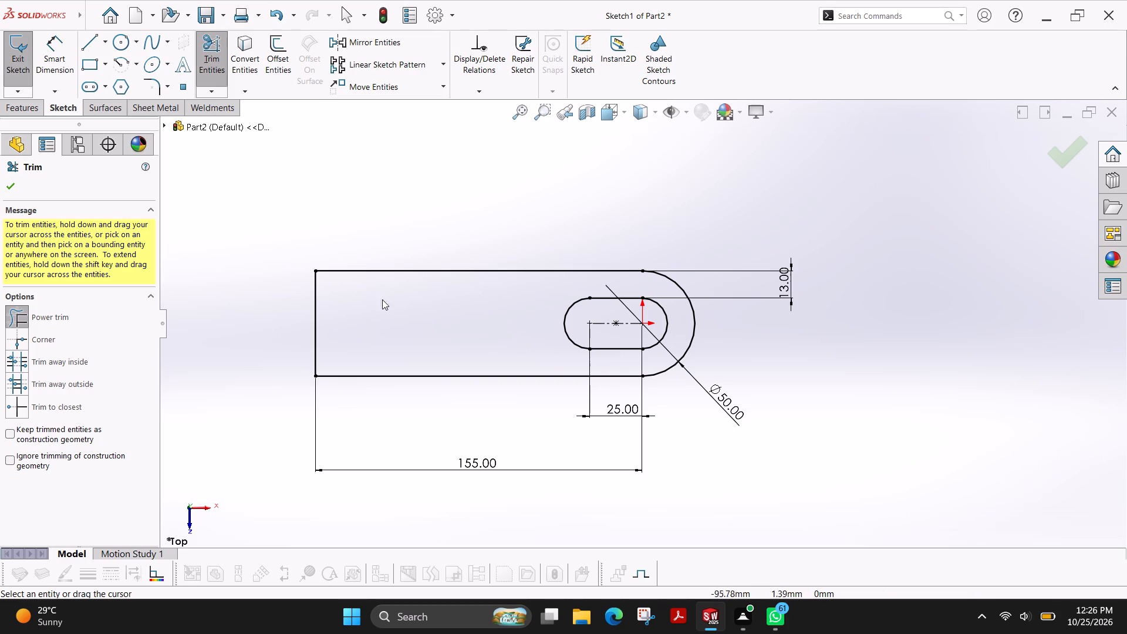
Extrude the slotted bar profile upward as a Blind boss 11 mm deep.
left_click(22, 104)
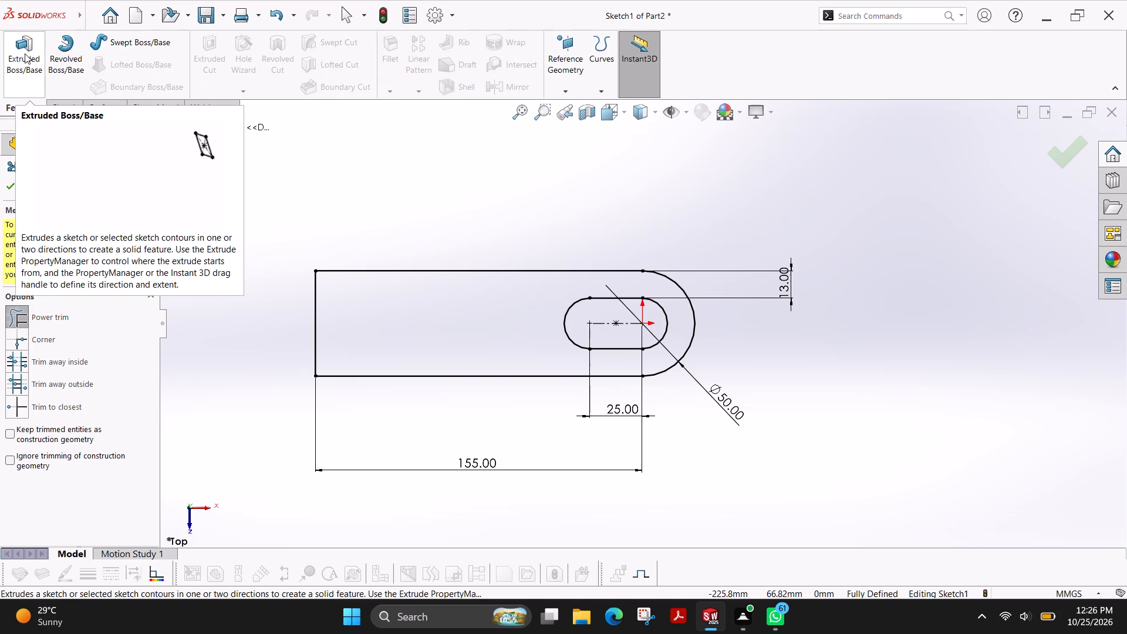
left_click(25, 53)
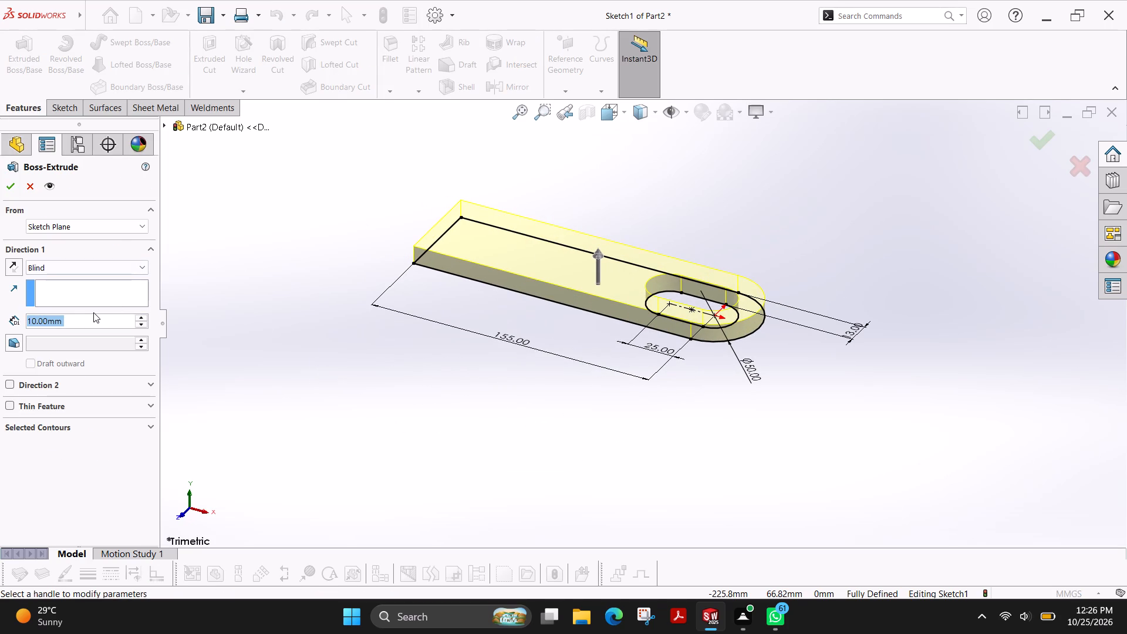
type("11")
key("Return")
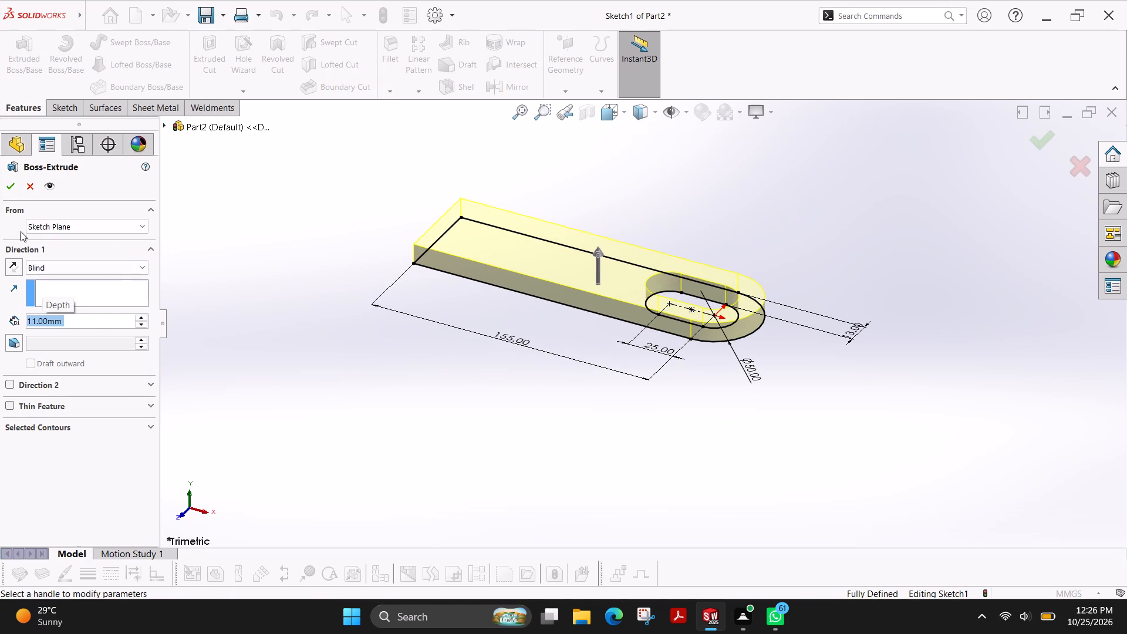
left_click(12, 186)
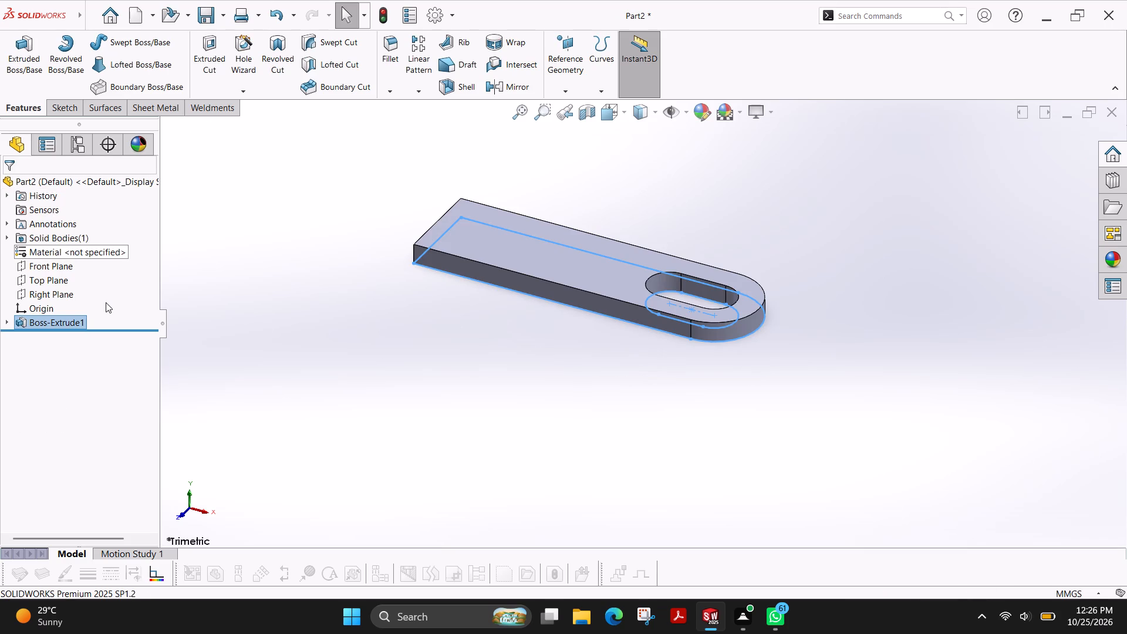
key("Escape")
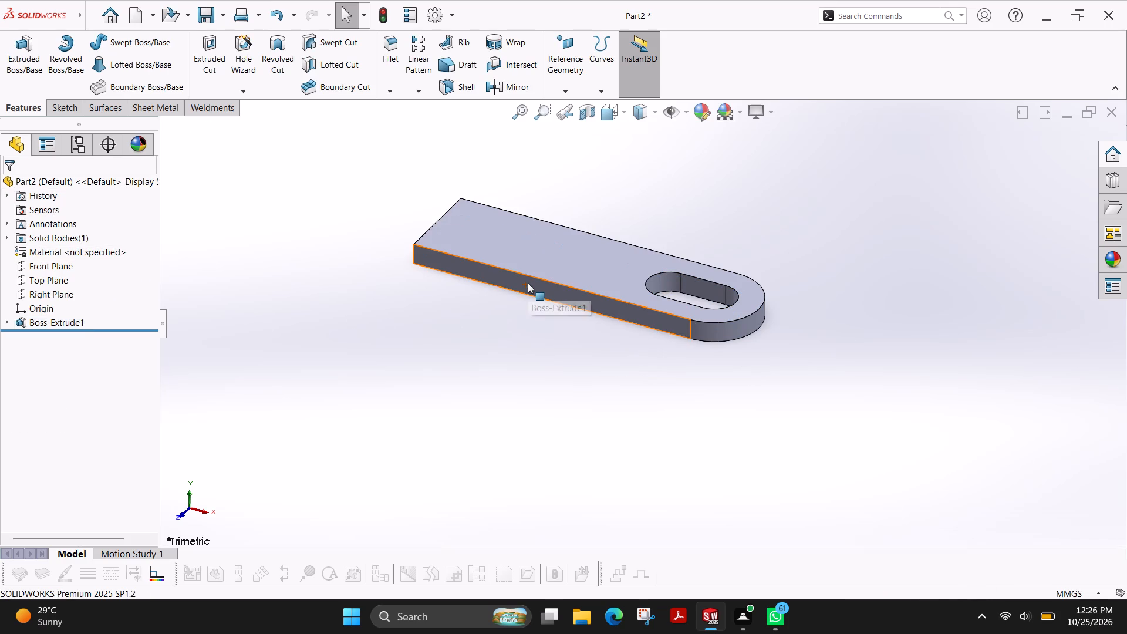
Start a new sketch on the bar's long flat side face facing positive Z.
left_click(528, 283)
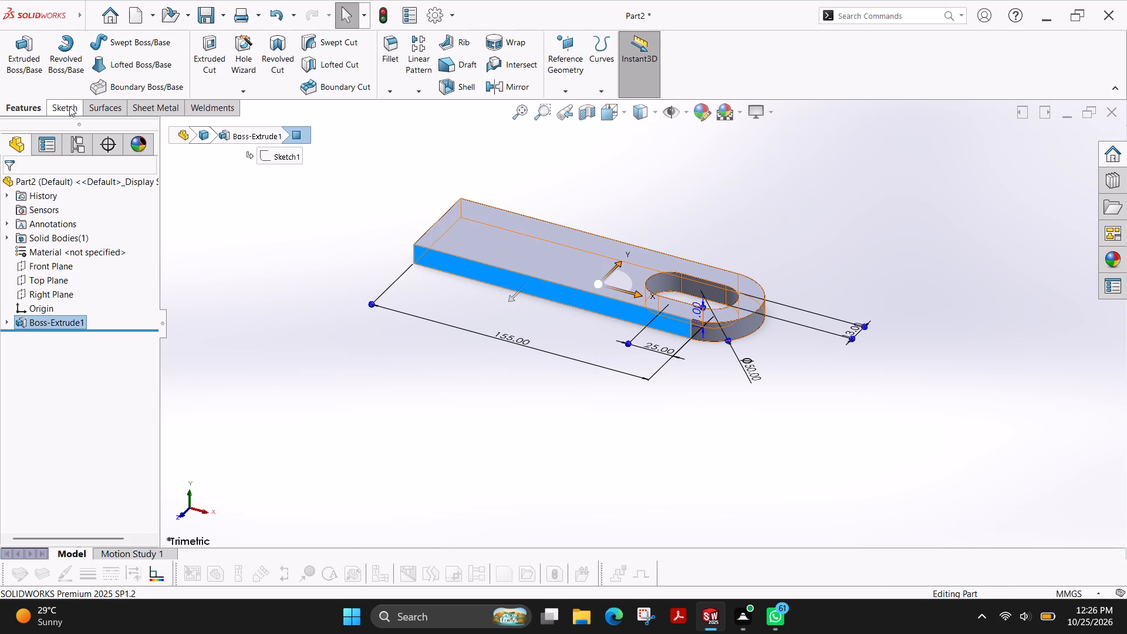
left_click(69, 106)
left_click(18, 56)
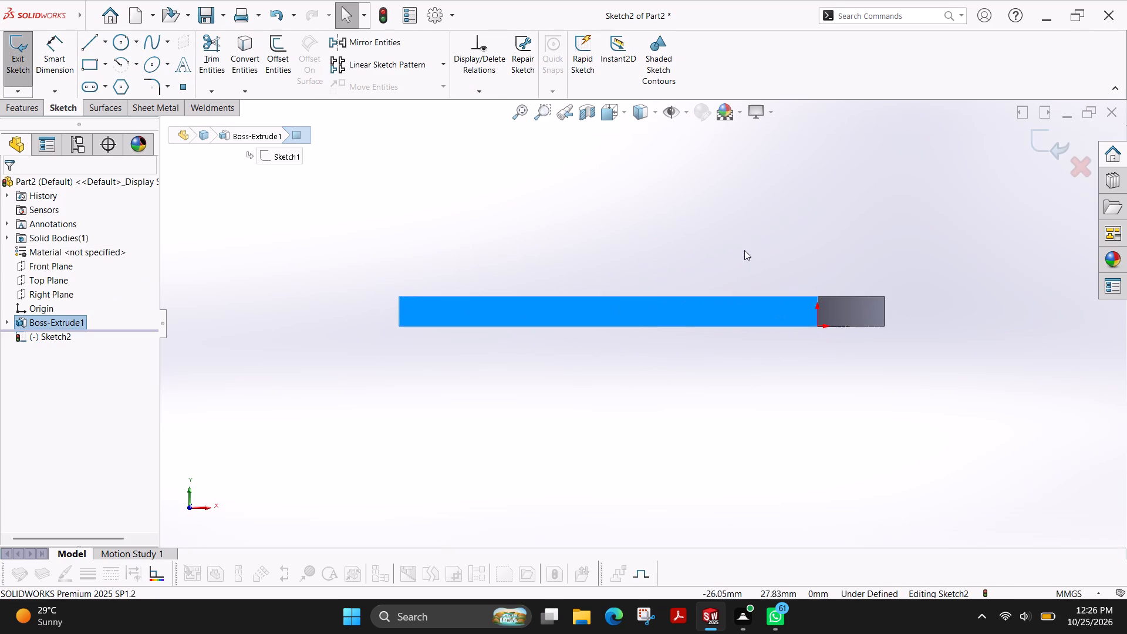
key("Escape")
From the bar's lower corner at the square end, sketch a vertical line about 54 mm up and a horizontal line about 9 mm toward positive X.
scroll(668, 257, "down", 1)
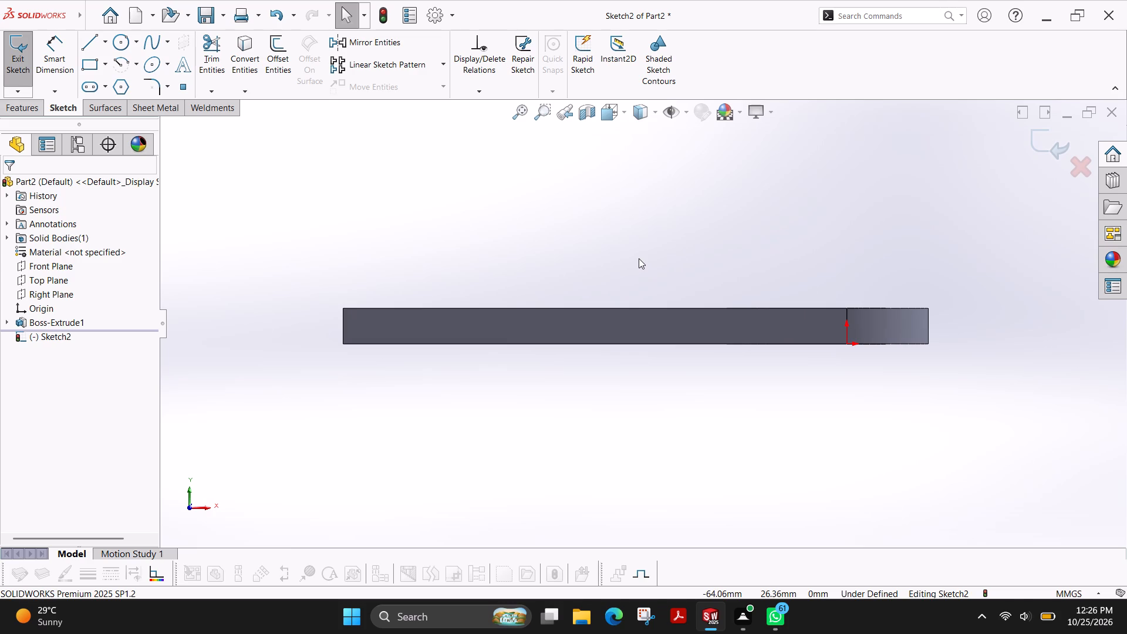
scroll(537, 284, "down", 1)
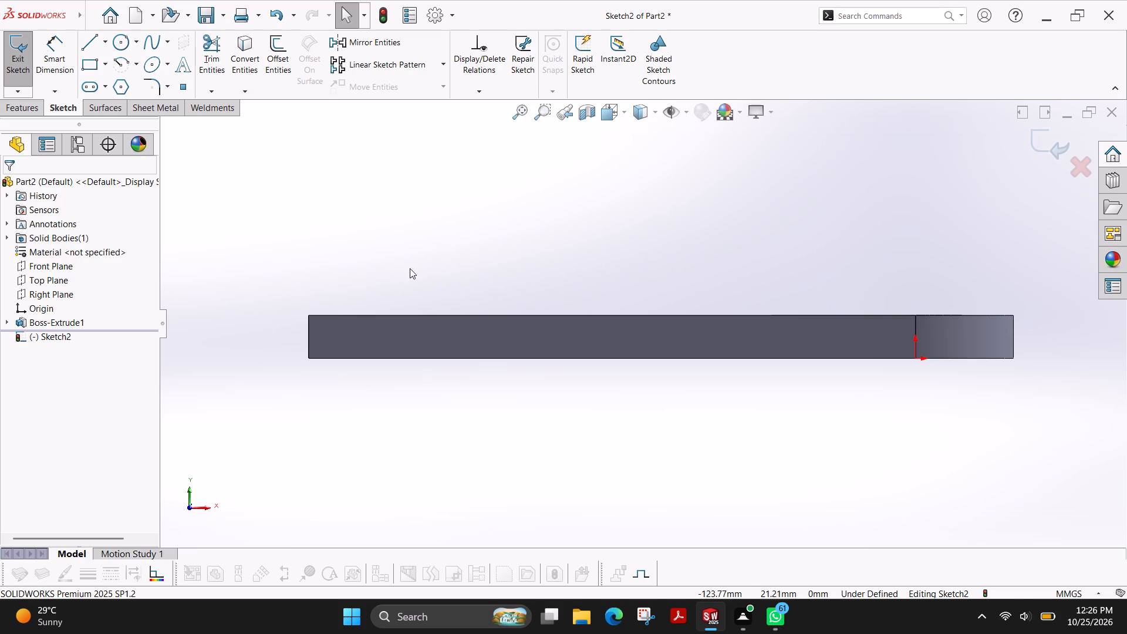
left_click(92, 48)
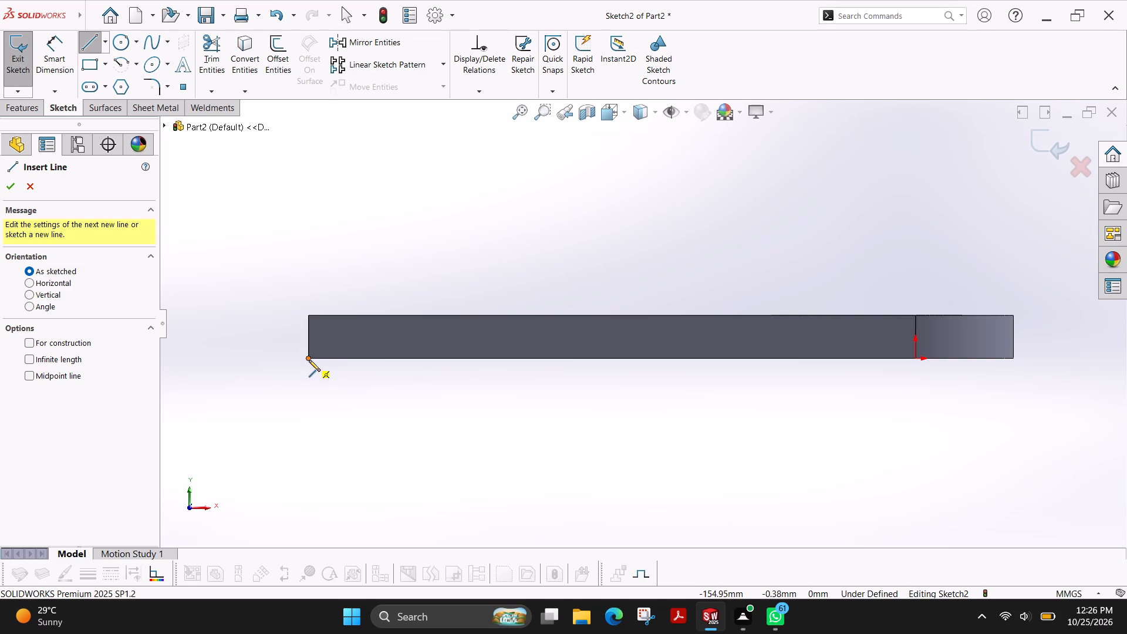
left_click(309, 360)
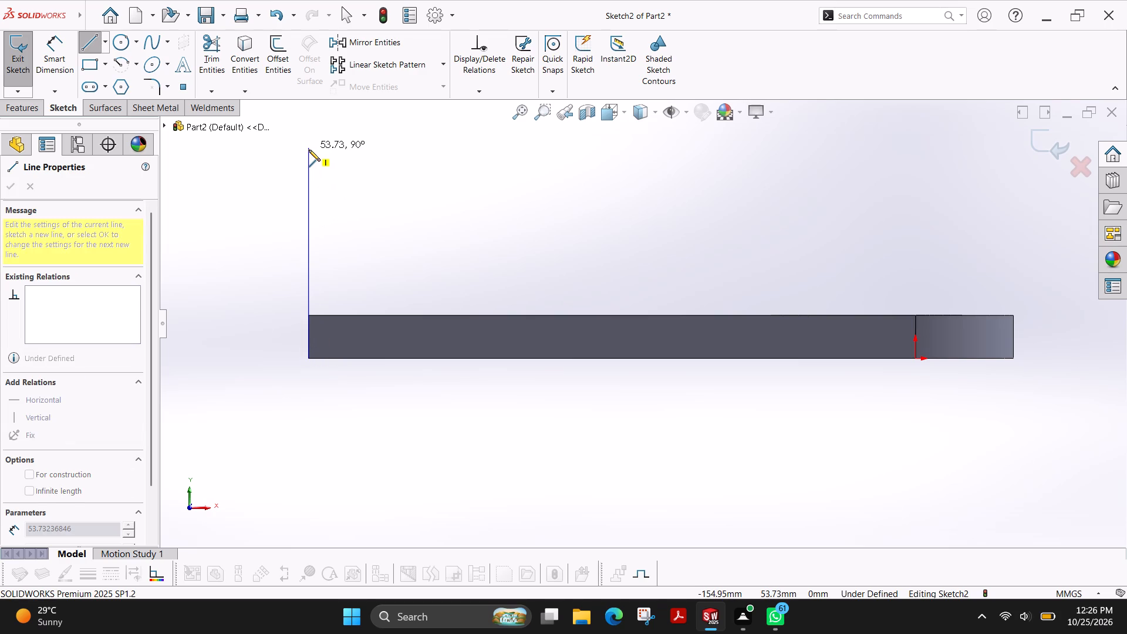
left_click(309, 150)
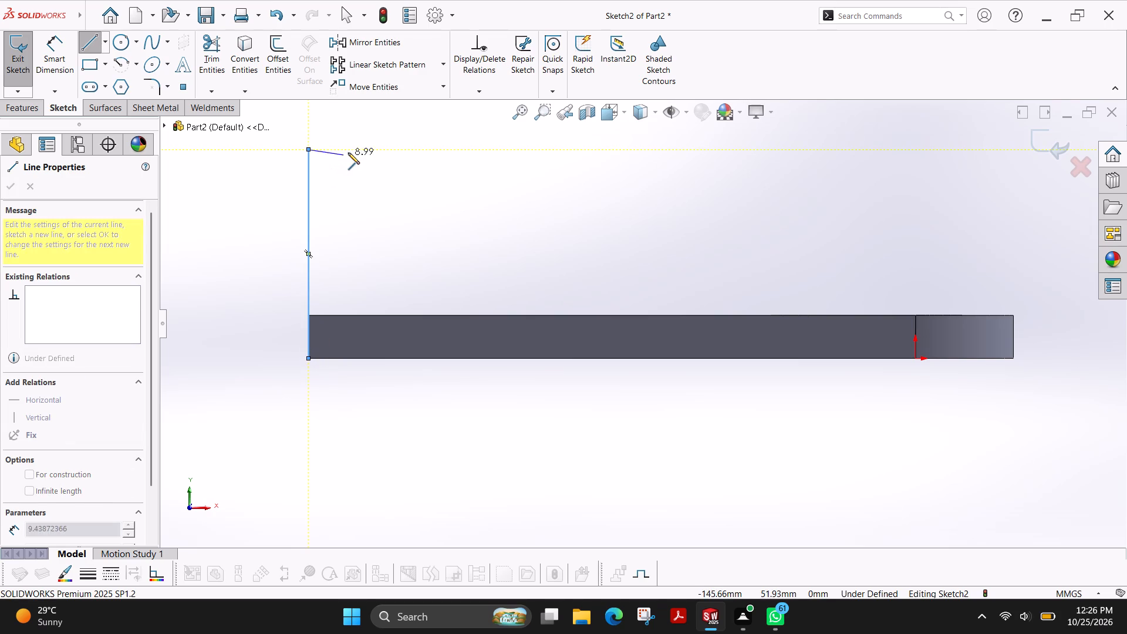
left_click(343, 150)
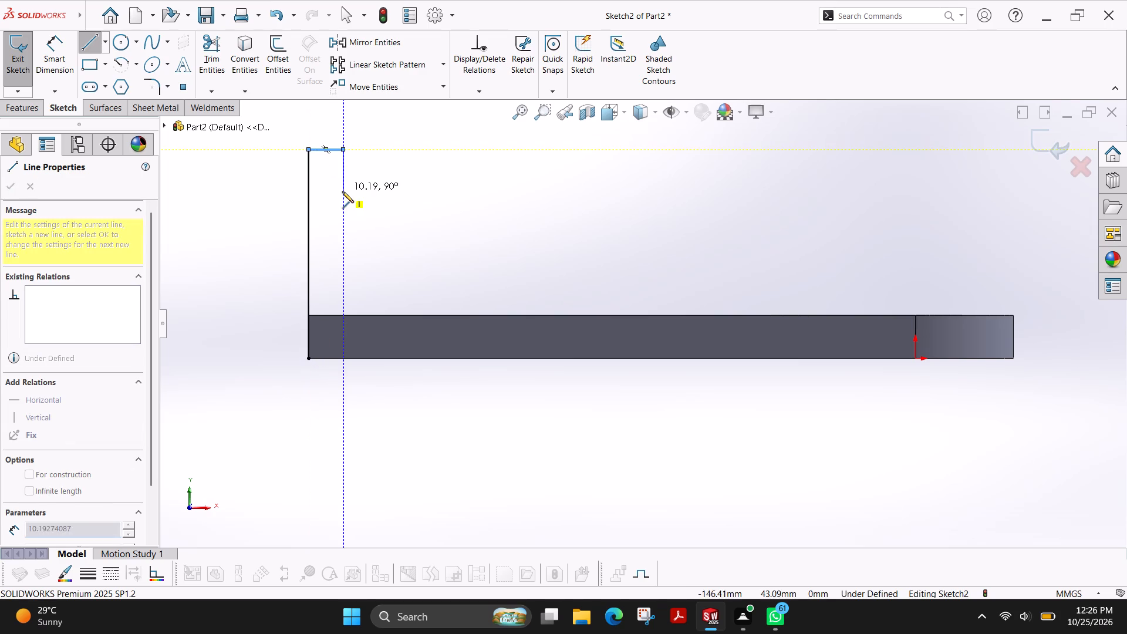
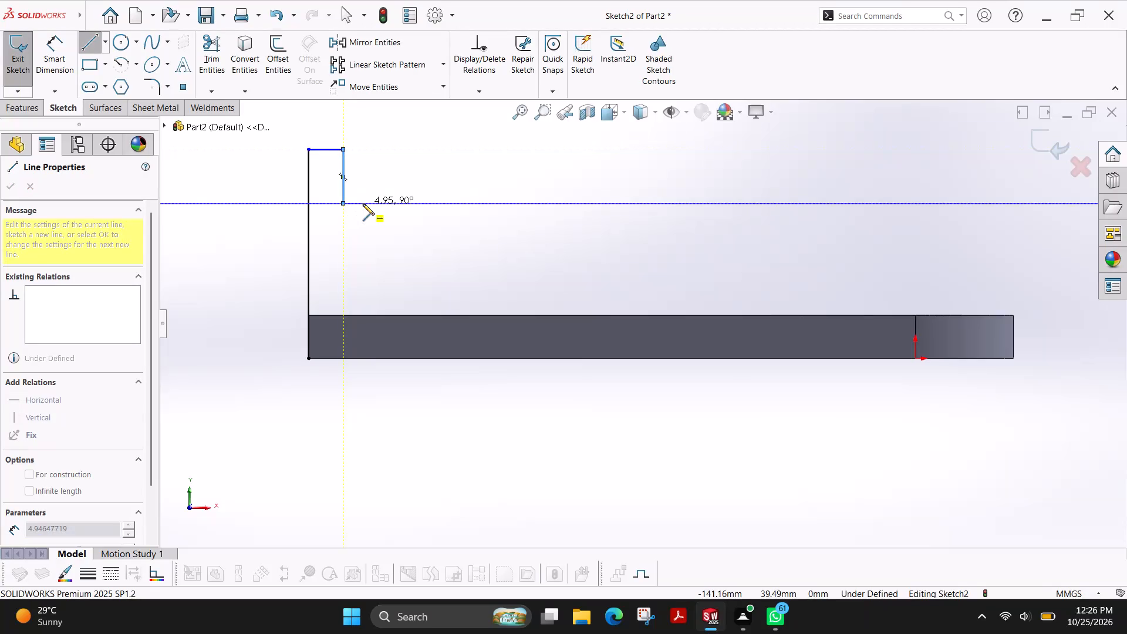
Continue the profile with a horizontal line about 5 mm toward positive X and a vertical line about 28 mm down to the bar's upper edge.
left_click(363, 204)
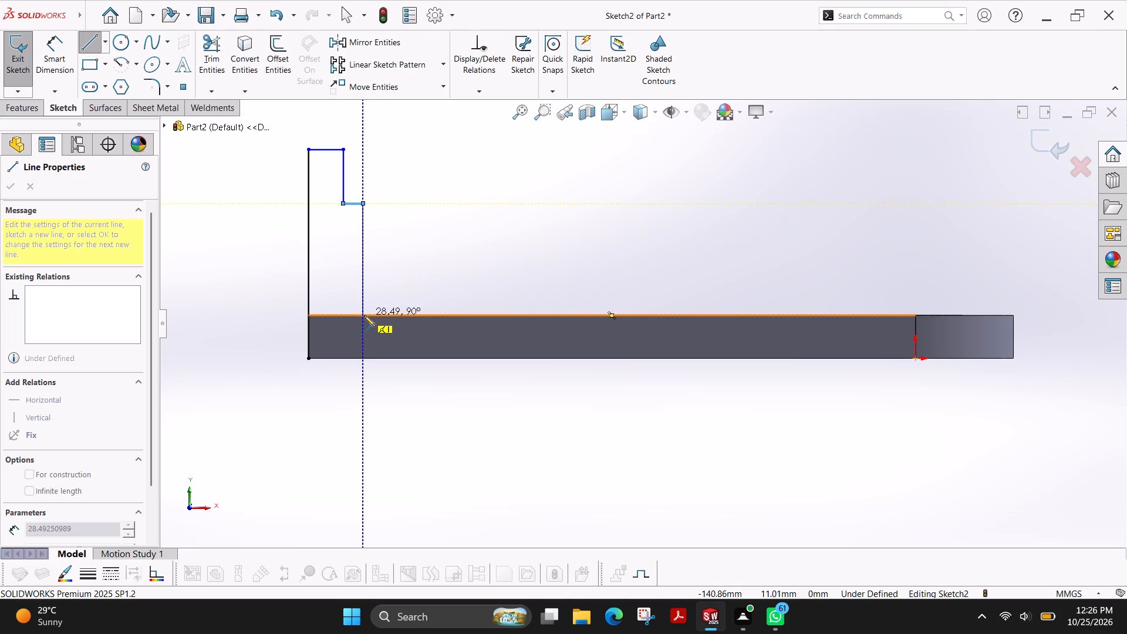
left_click(364, 315)
key("Escape")
Dimension the profile's tall outer vertical line to 43 mm and move the dimension farther away from the profile.
scroll(432, 199, "down", 1)
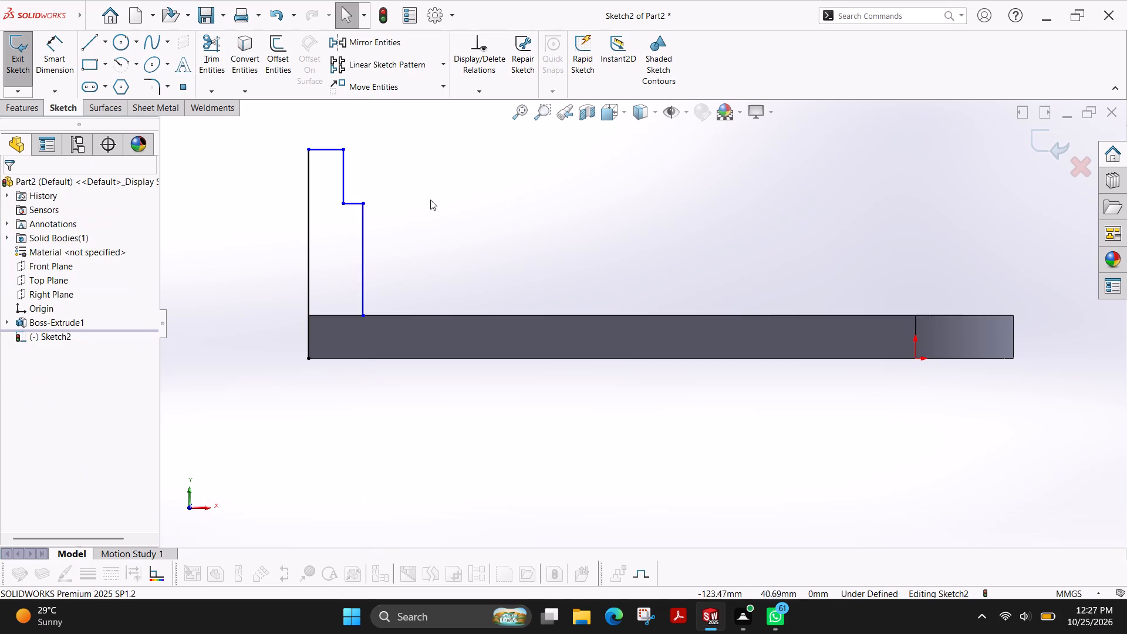
scroll(430, 200, "down", 1)
scroll(429, 200, "up", 2)
left_click(63, 67)
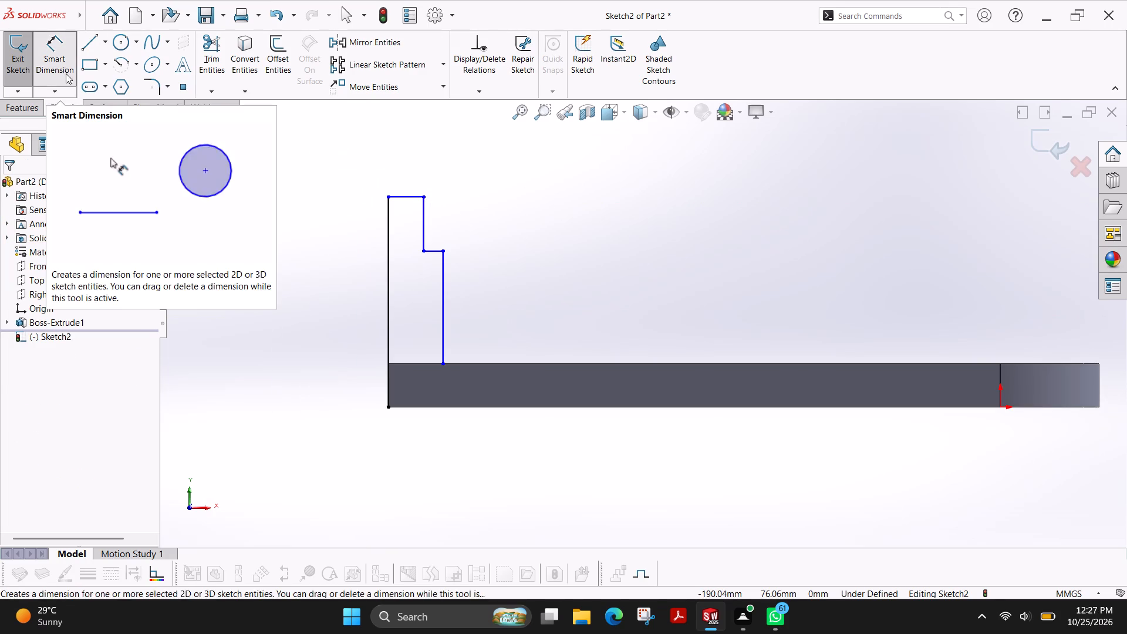
left_click(390, 287)
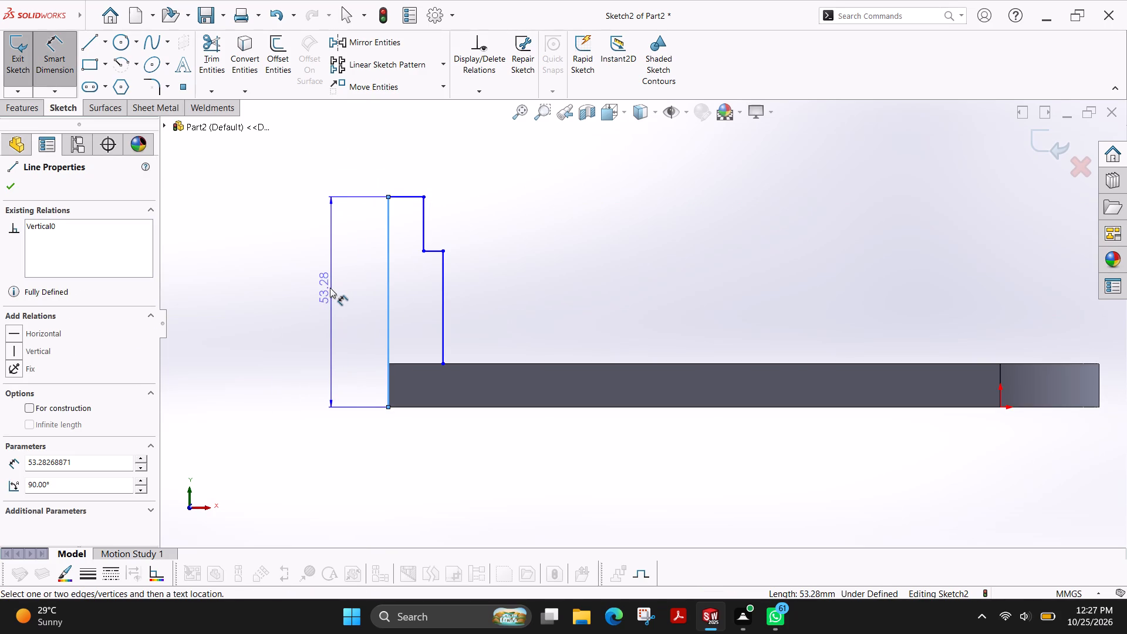
left_click(330, 288)
type("43")
key("Return")
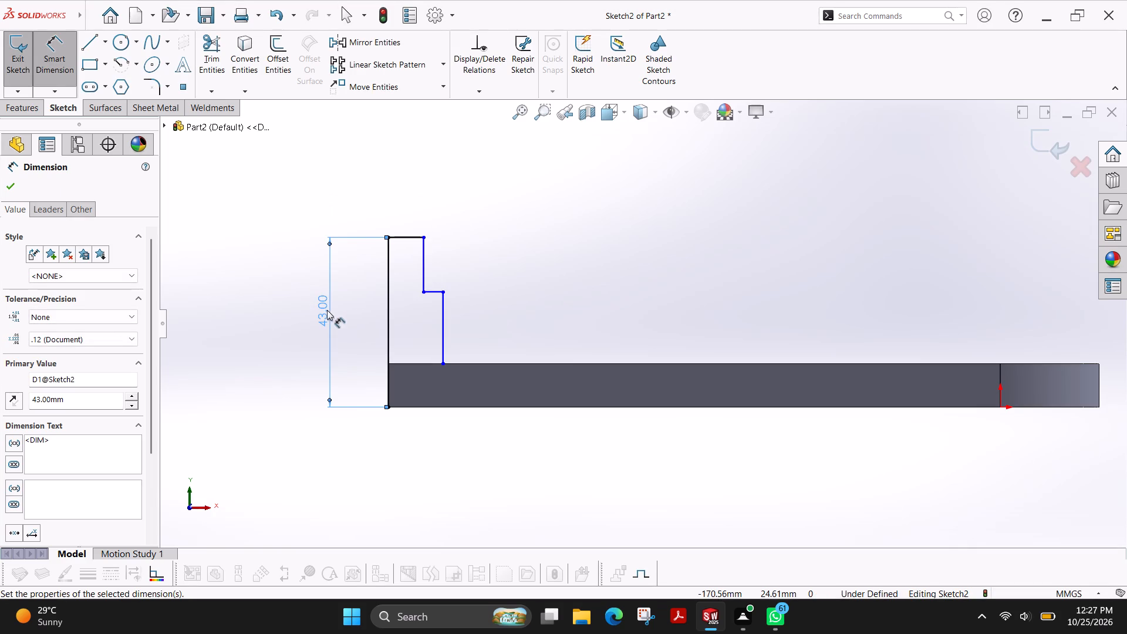
left_click_drag(327, 310, 270, 311)
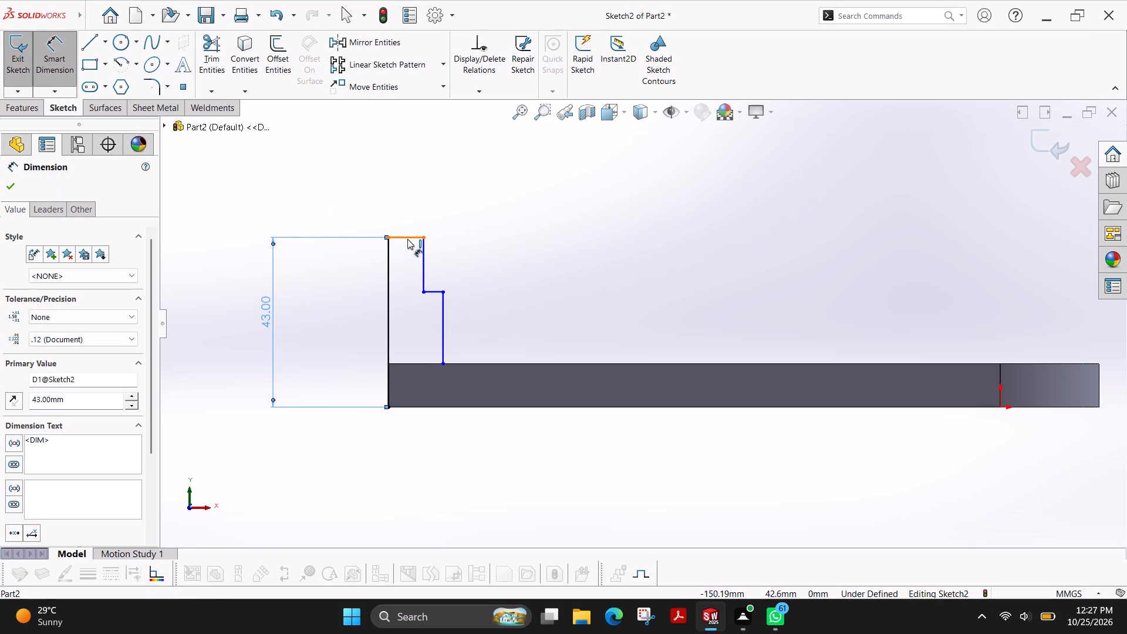
Dimension the vertical distance between the profile's uppermost line and the step ledge to 16 mm.
left_click(407, 239)
left_click(430, 291)
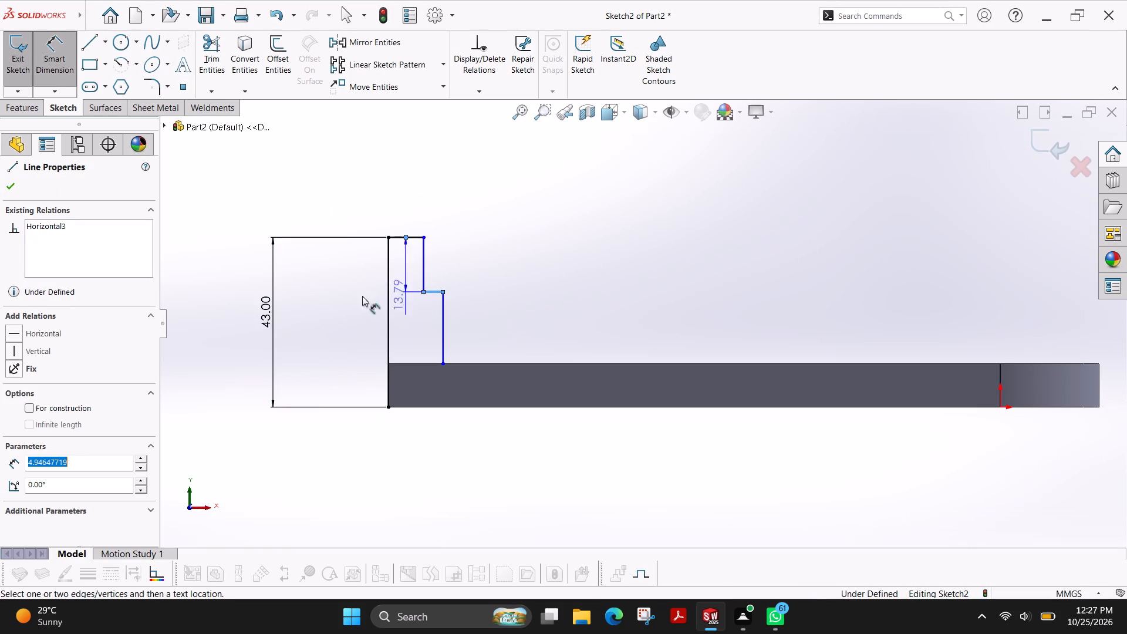
left_click(336, 273)
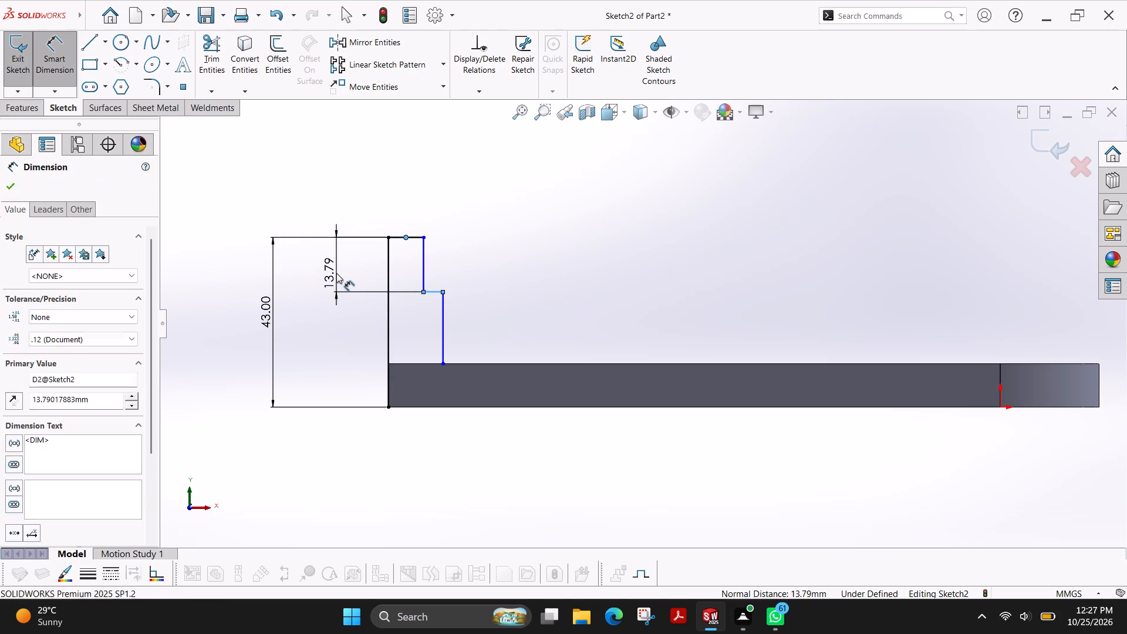
type("16")
key("Return")
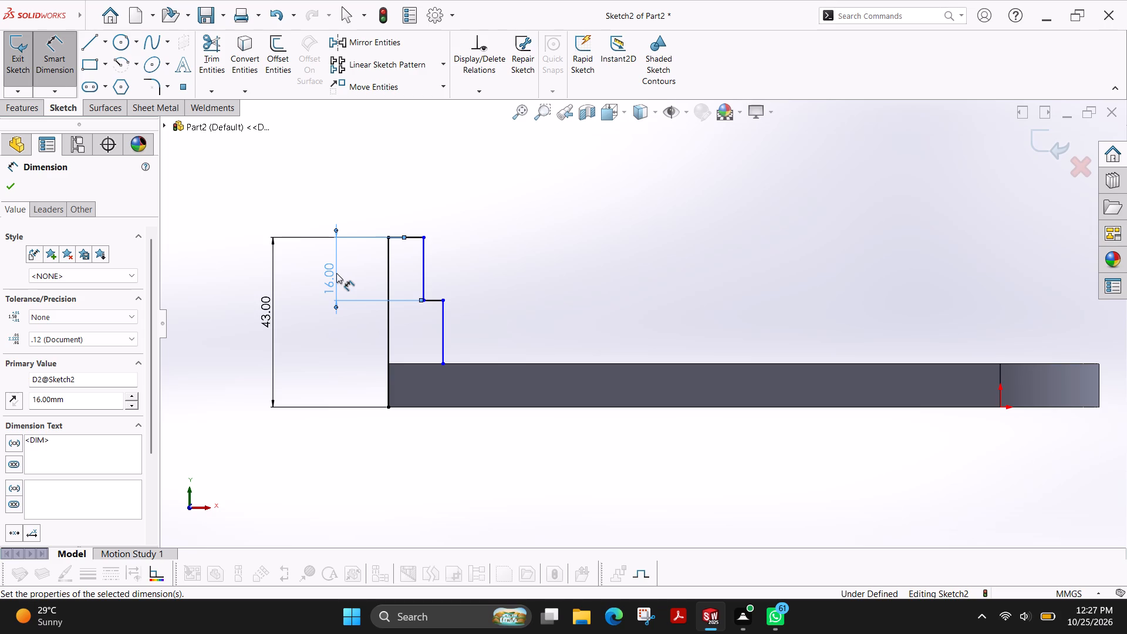
Dimension the profile's overall width between the outer vertical line and the lower inner vertical line to 15 mm.
left_click(386, 273)
left_click(443, 329)
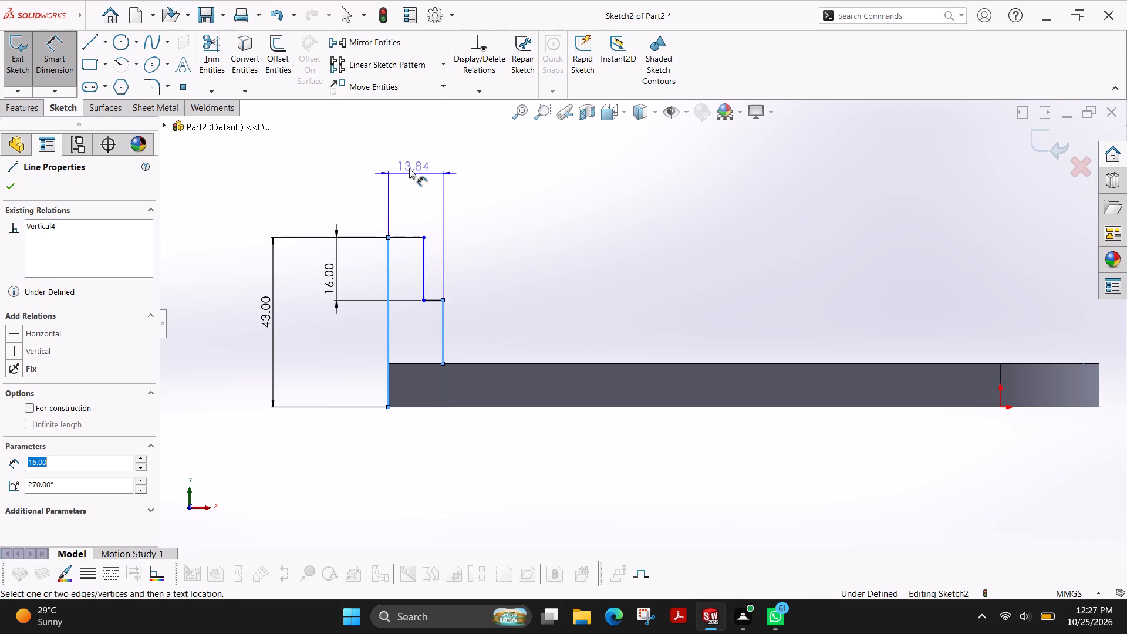
left_click(415, 177)
type("15")
key("Return")
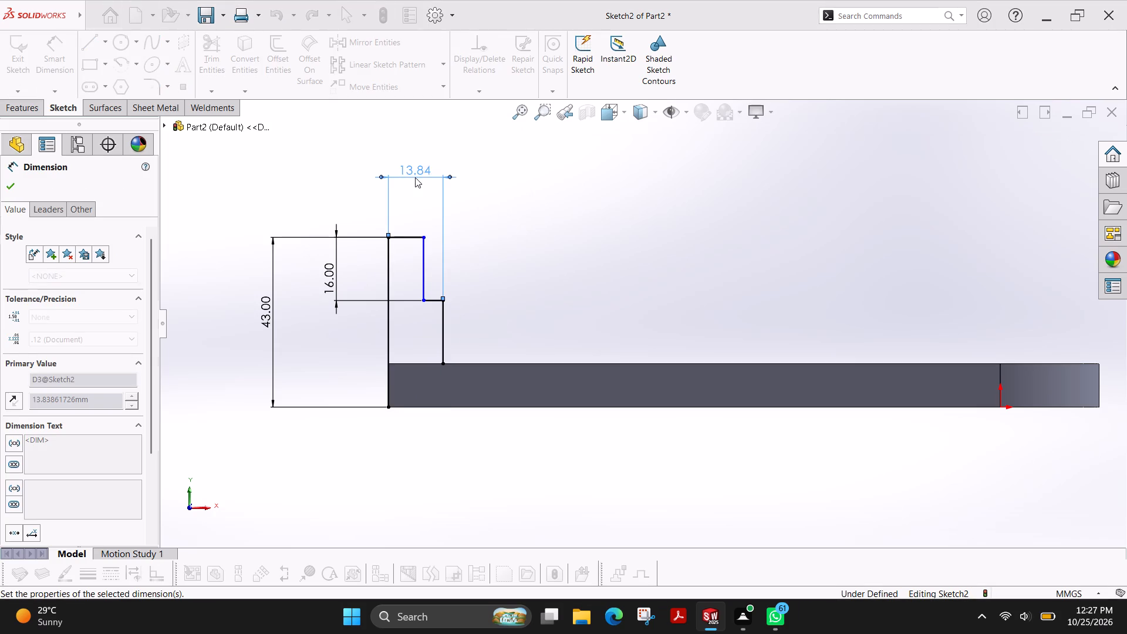
Dimension the short horizontal step ledge of the profile to 5 mm.
left_click(437, 301)
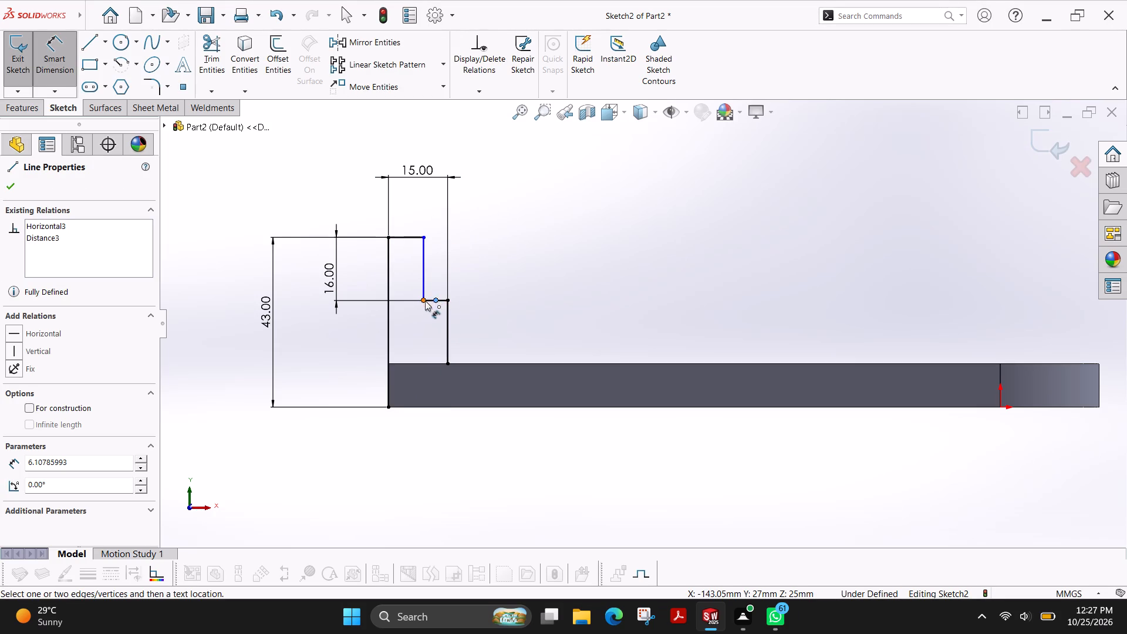
left_click(52, 63)
left_click(64, 55)
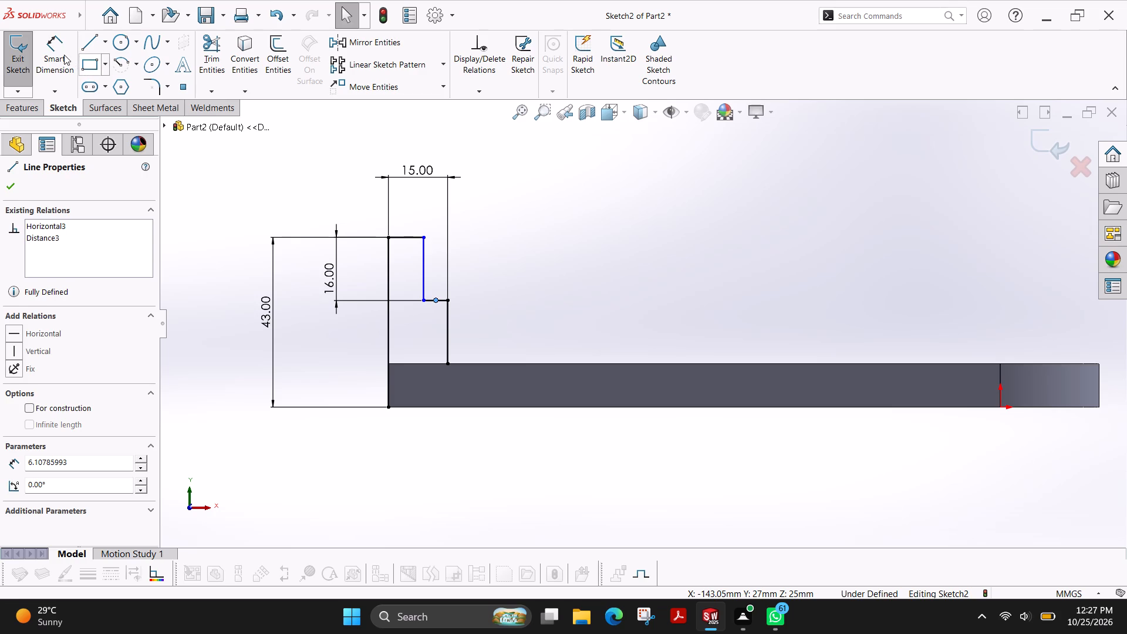
left_click(432, 302)
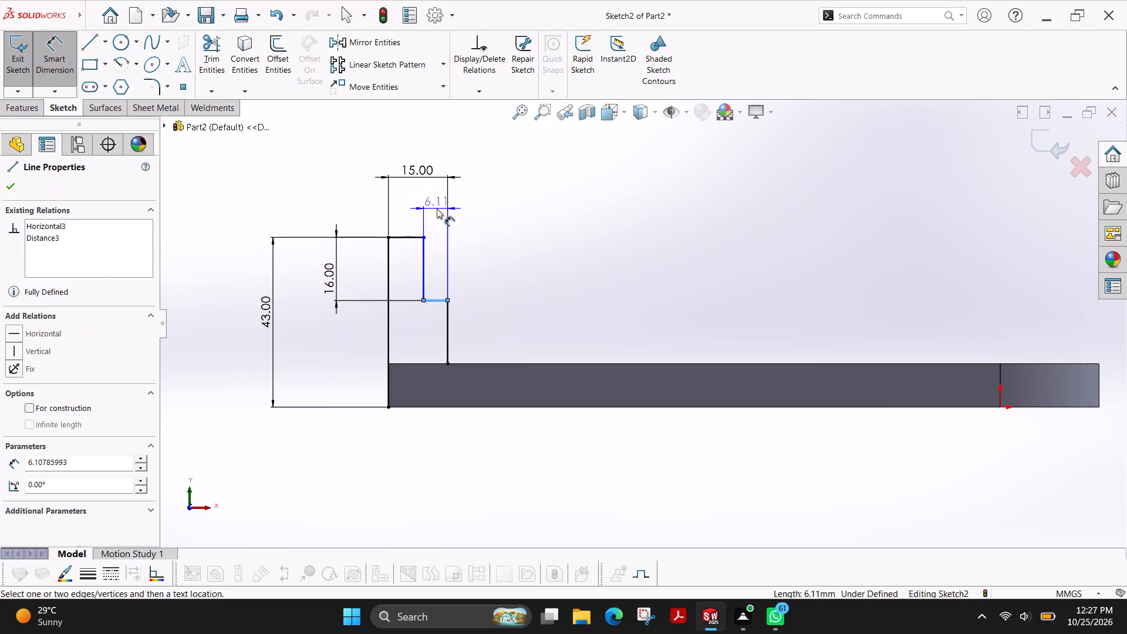
left_click(437, 208)
key("5")
key("Return")
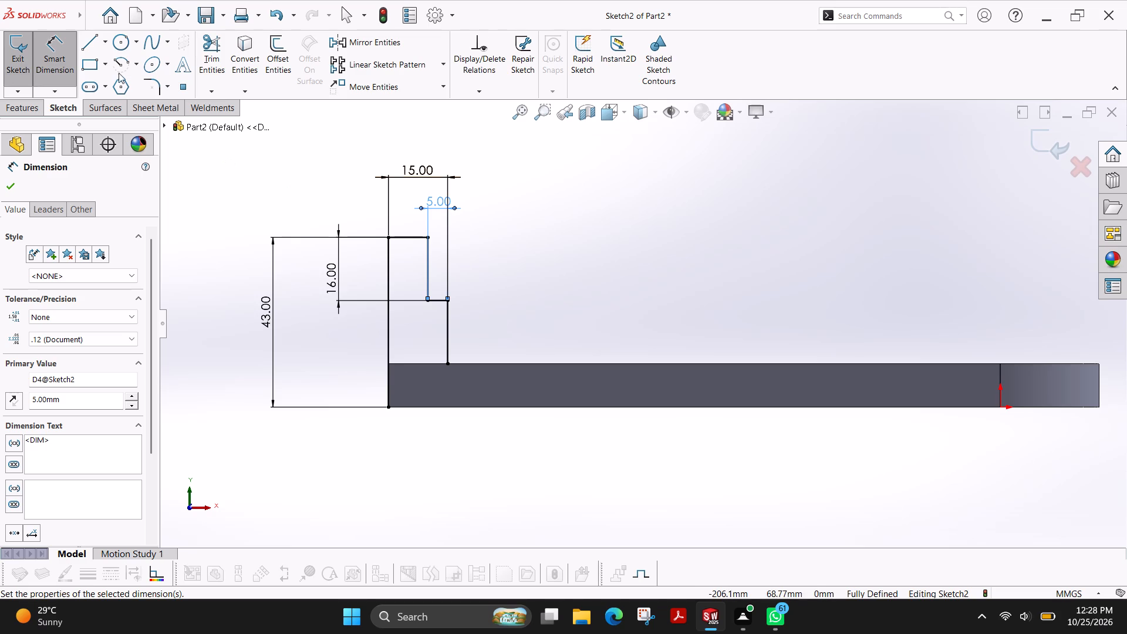
Close the profile with a diagonal line from the inner vertical line's lower end to the bar's lower corner, and exit the sketch.
left_click(93, 52)
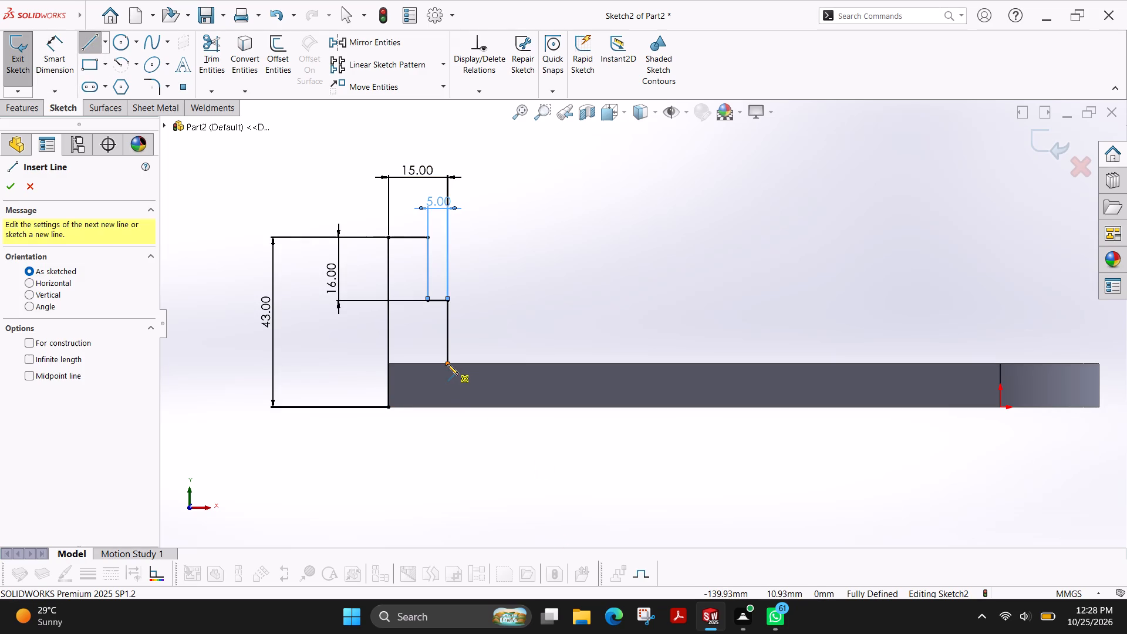
left_click(447, 364)
left_click(386, 406)
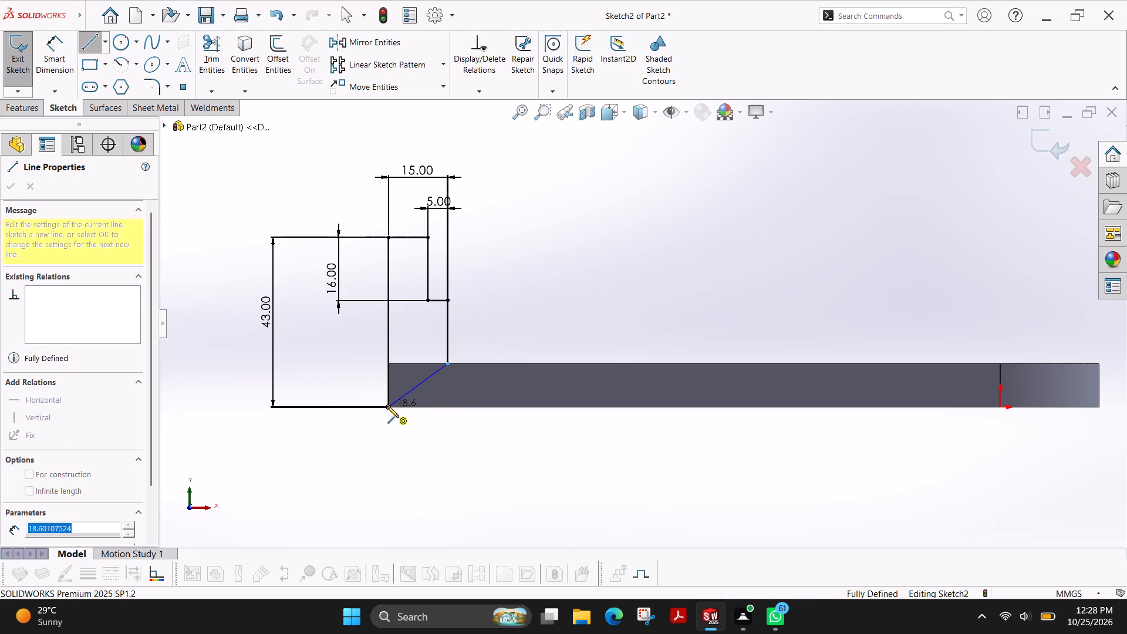
left_click(15, 77)
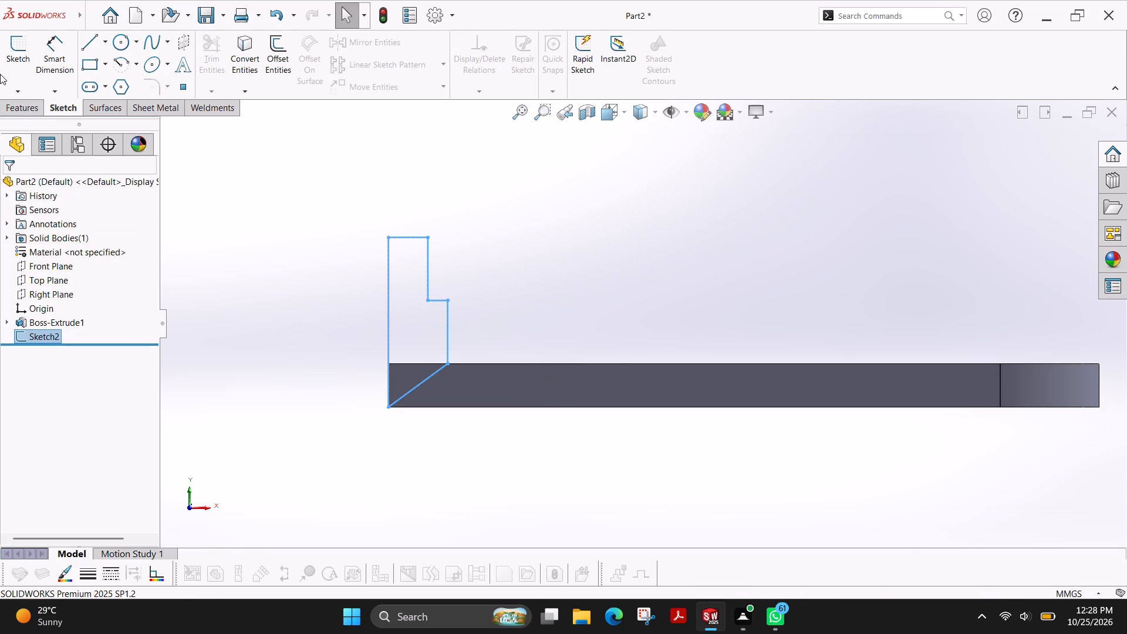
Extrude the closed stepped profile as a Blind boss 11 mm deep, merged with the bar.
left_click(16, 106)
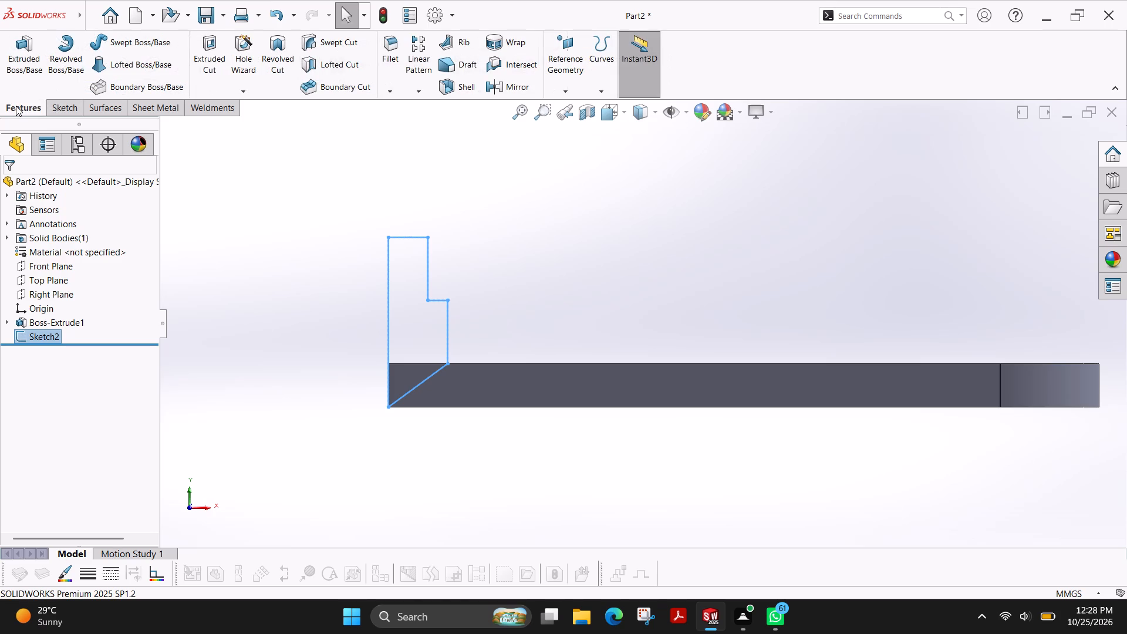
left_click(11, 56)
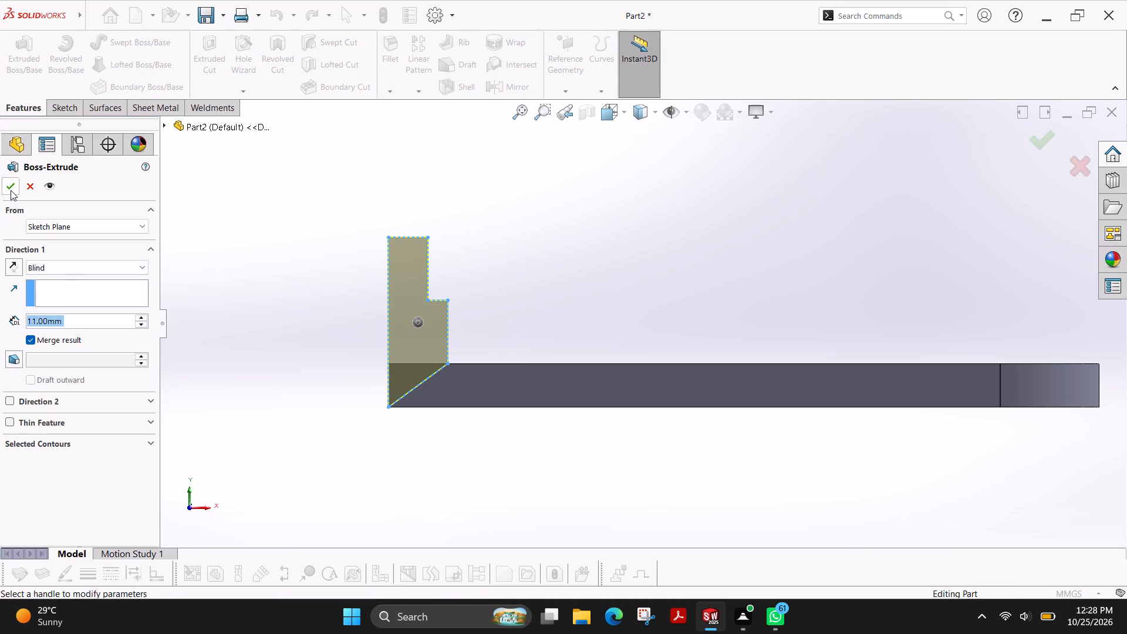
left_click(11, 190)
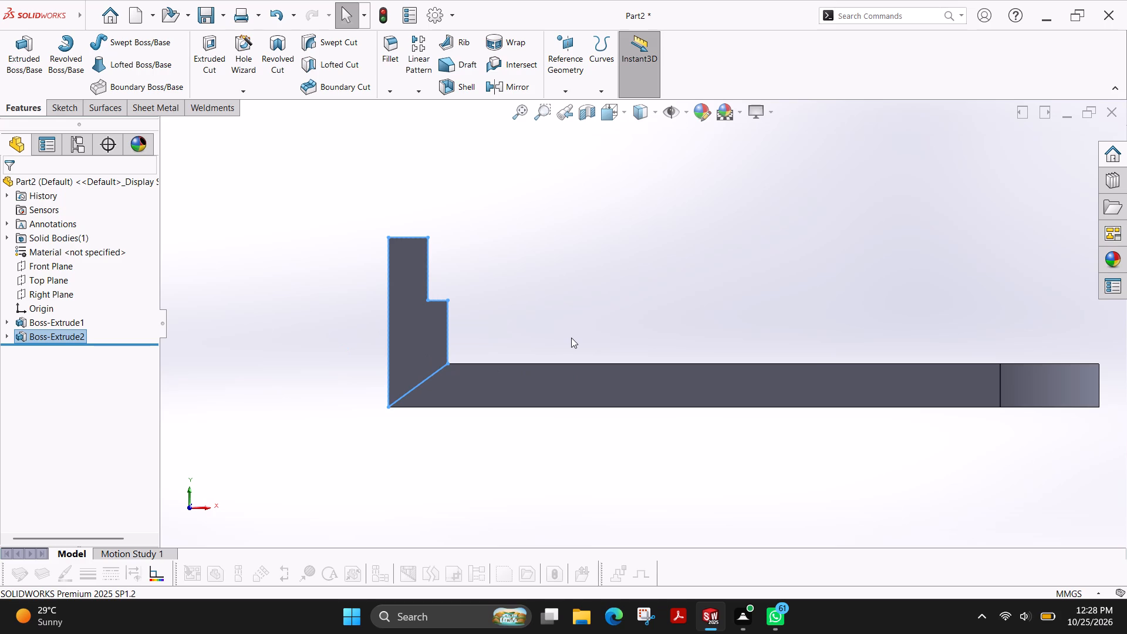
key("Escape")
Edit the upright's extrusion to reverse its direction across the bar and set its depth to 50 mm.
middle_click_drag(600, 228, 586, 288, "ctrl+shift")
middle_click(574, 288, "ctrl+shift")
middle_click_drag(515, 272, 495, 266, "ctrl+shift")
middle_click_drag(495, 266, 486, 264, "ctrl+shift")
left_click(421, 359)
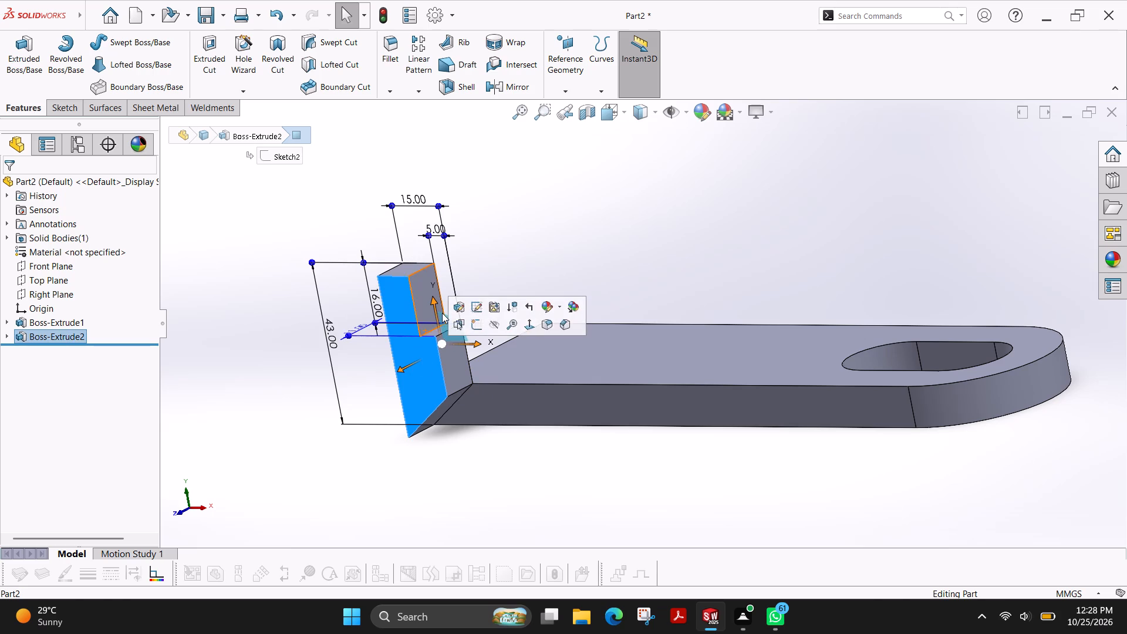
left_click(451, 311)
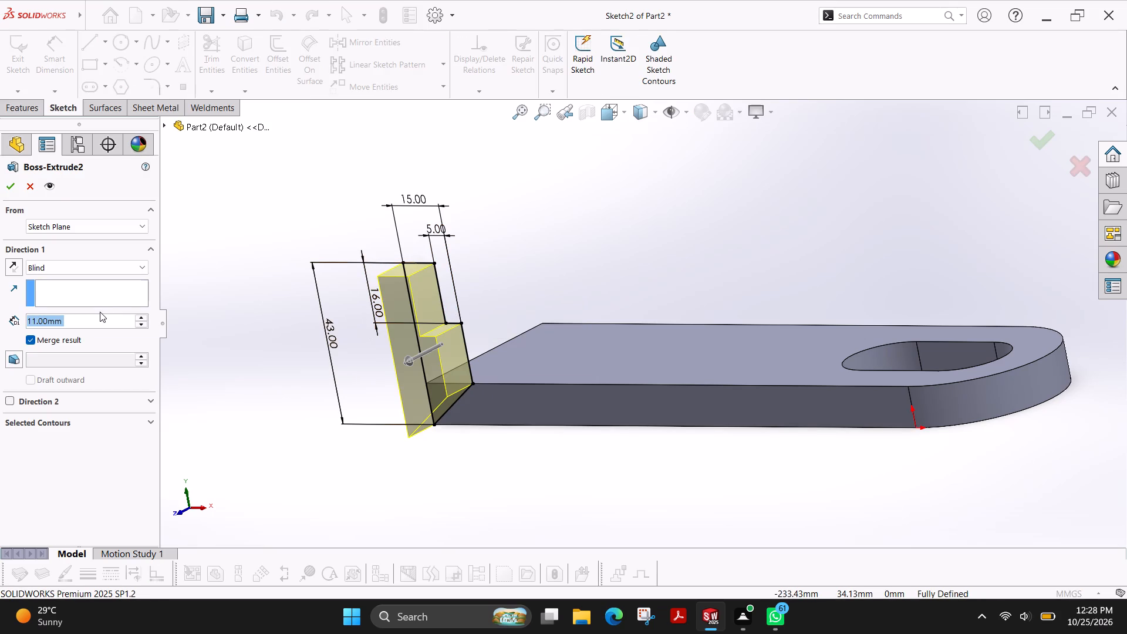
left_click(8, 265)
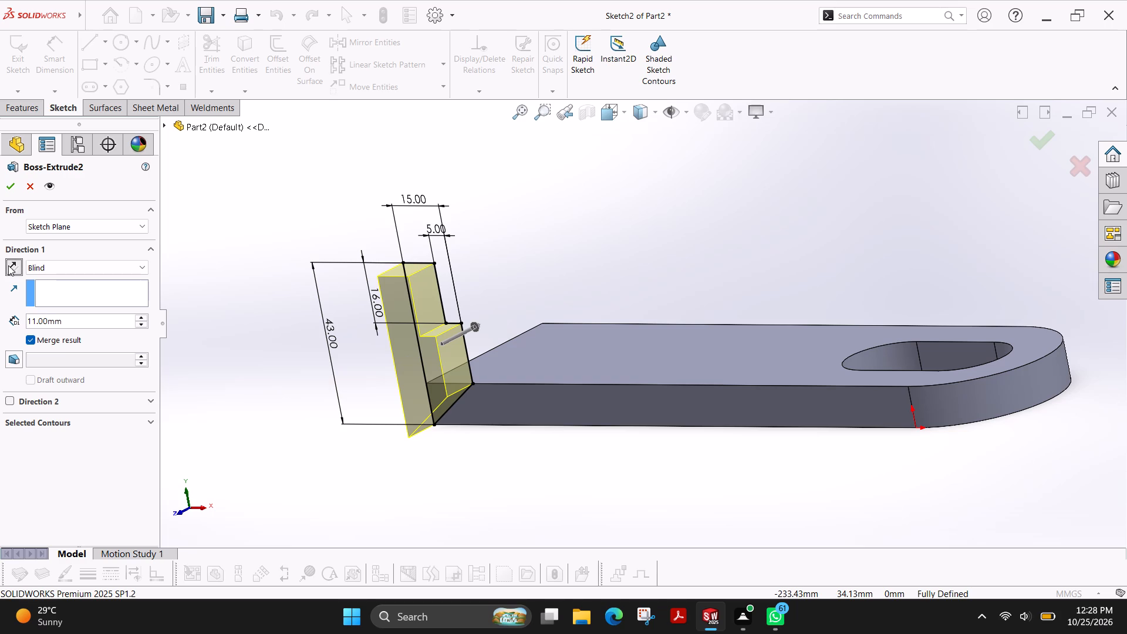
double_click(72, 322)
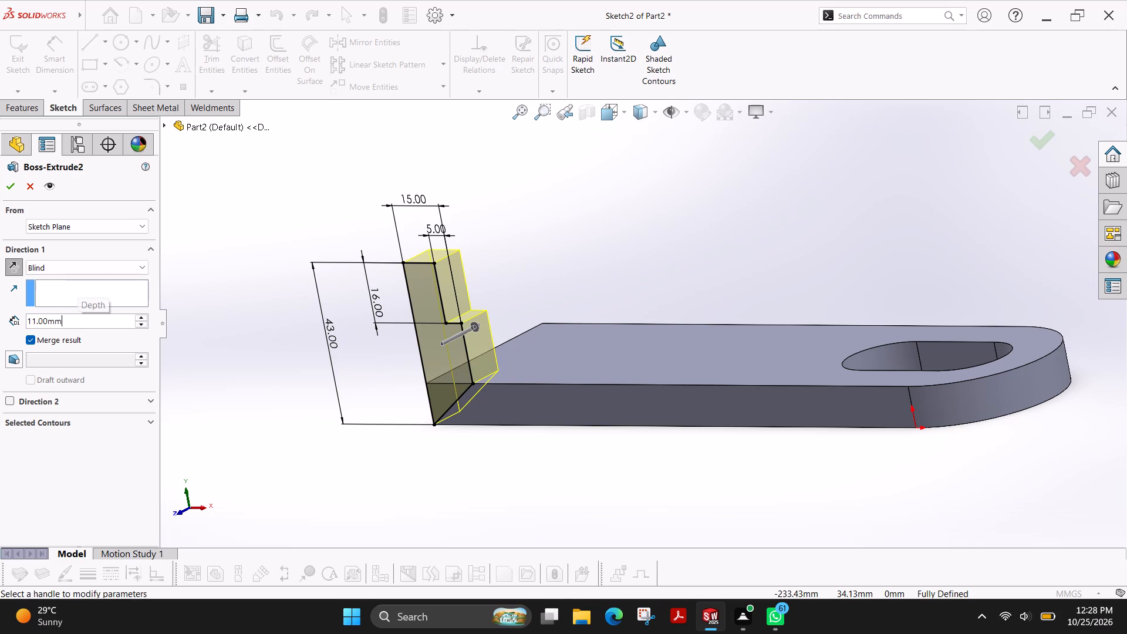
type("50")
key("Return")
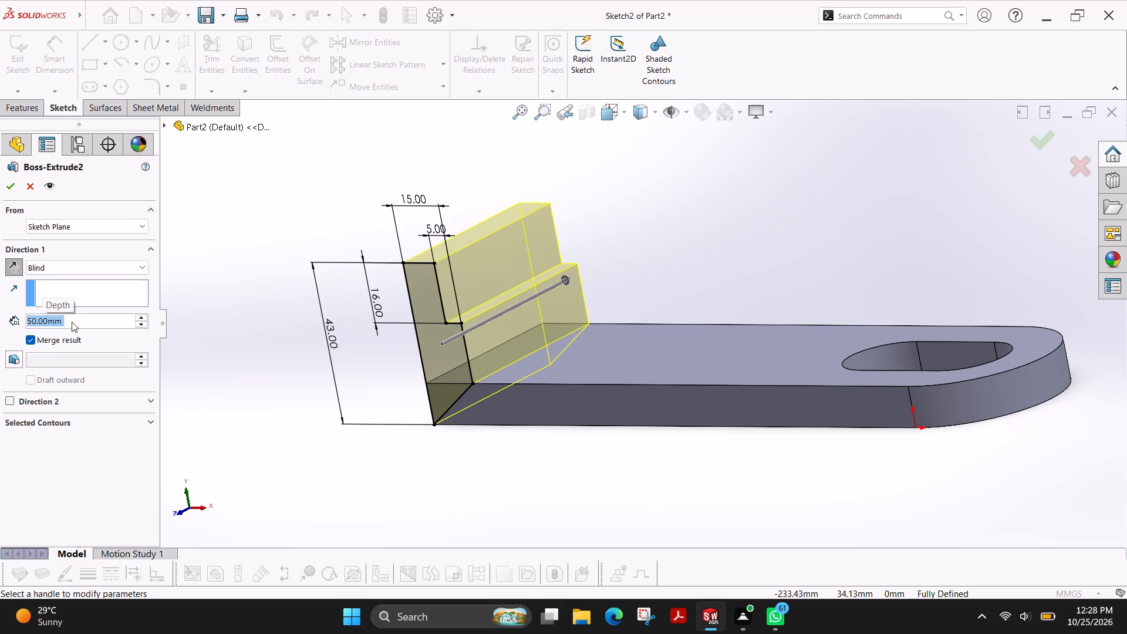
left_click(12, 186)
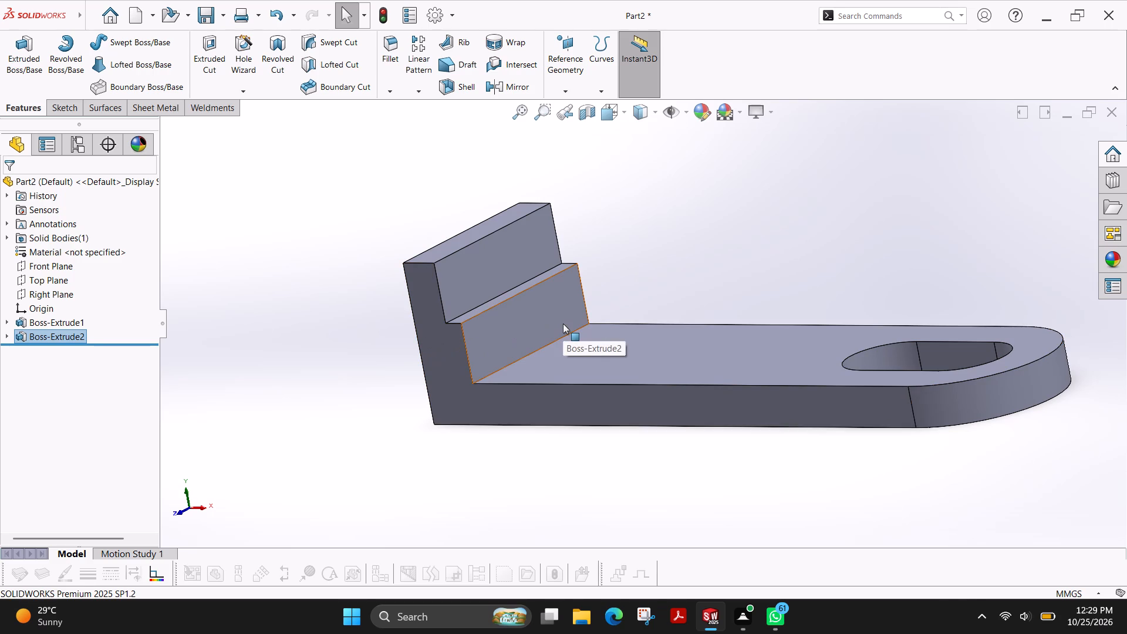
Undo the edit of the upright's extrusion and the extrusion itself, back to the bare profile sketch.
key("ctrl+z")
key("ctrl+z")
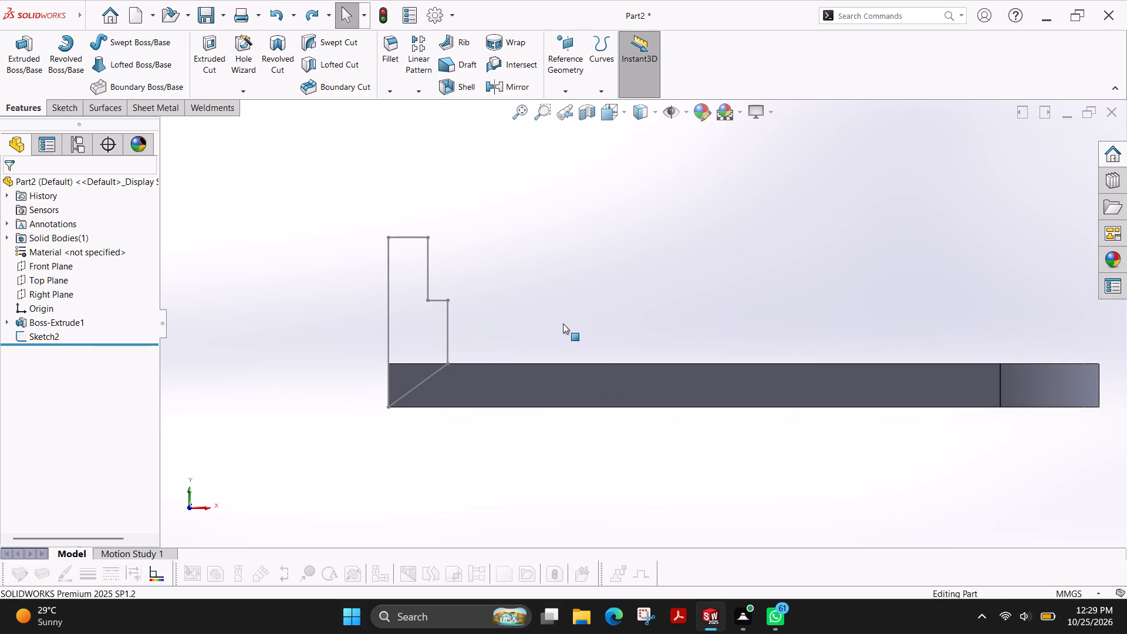
Reopen the stepped profile sketch and draw two concentric circles above the bar, with radii of about 9 mm and 13 mm.
left_click(447, 323)
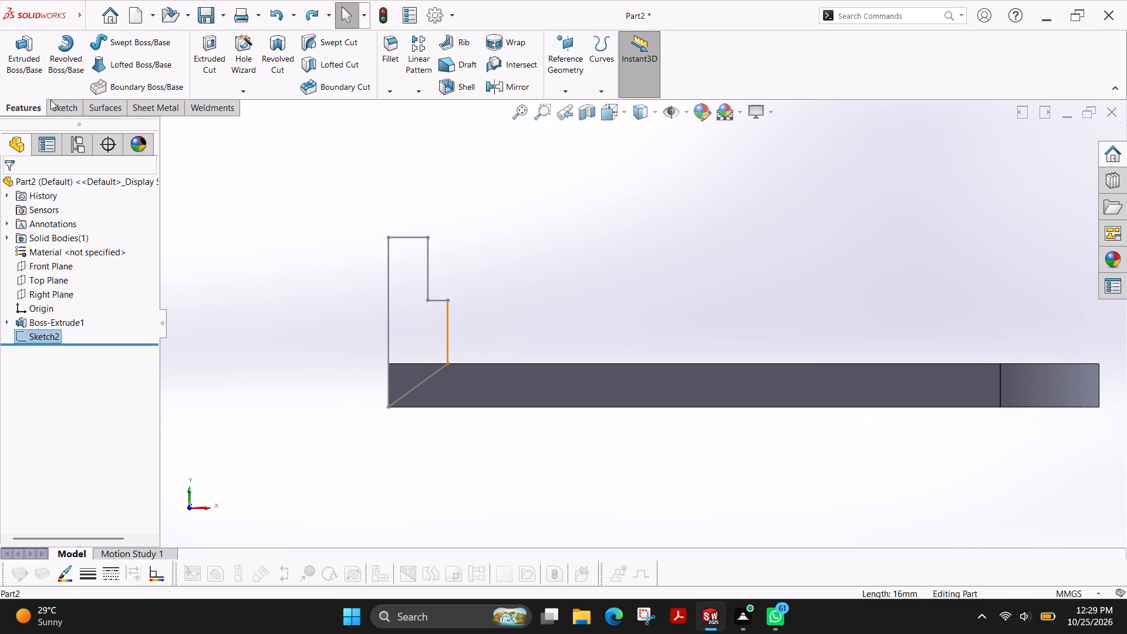
left_click(58, 104)
left_click(14, 52)
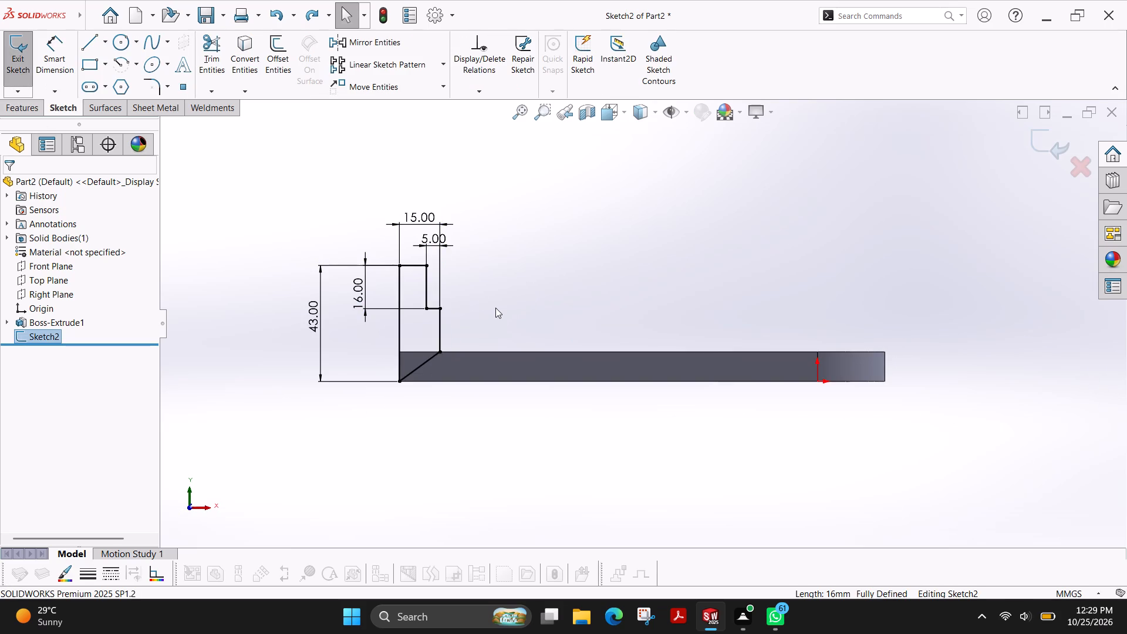
scroll(495, 308, "down", 2)
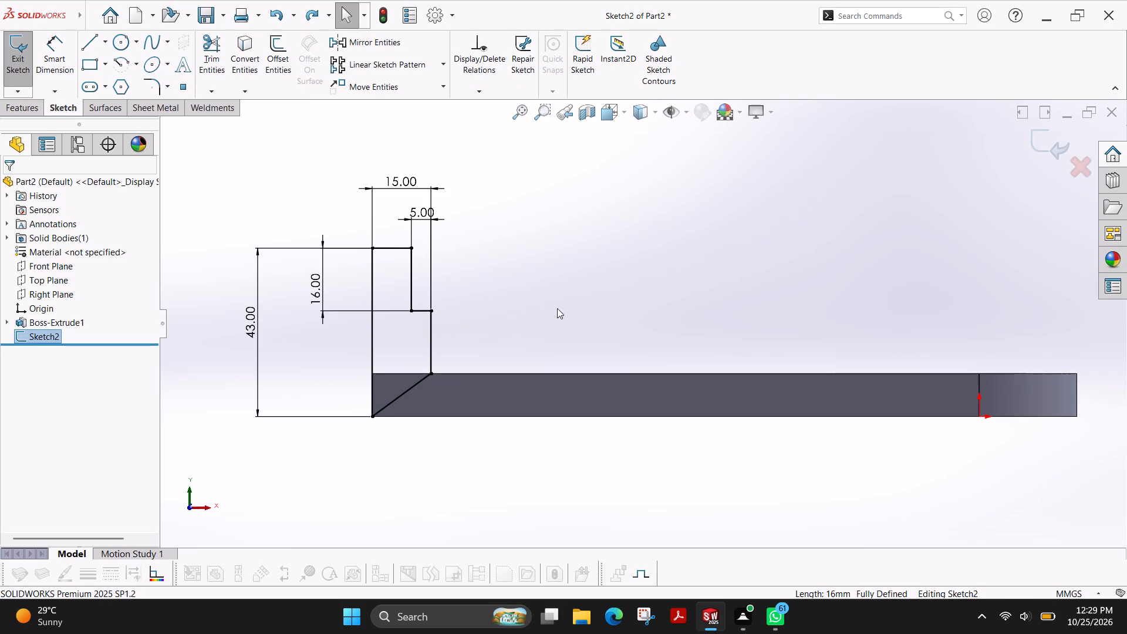
scroll(561, 325, "up", 1)
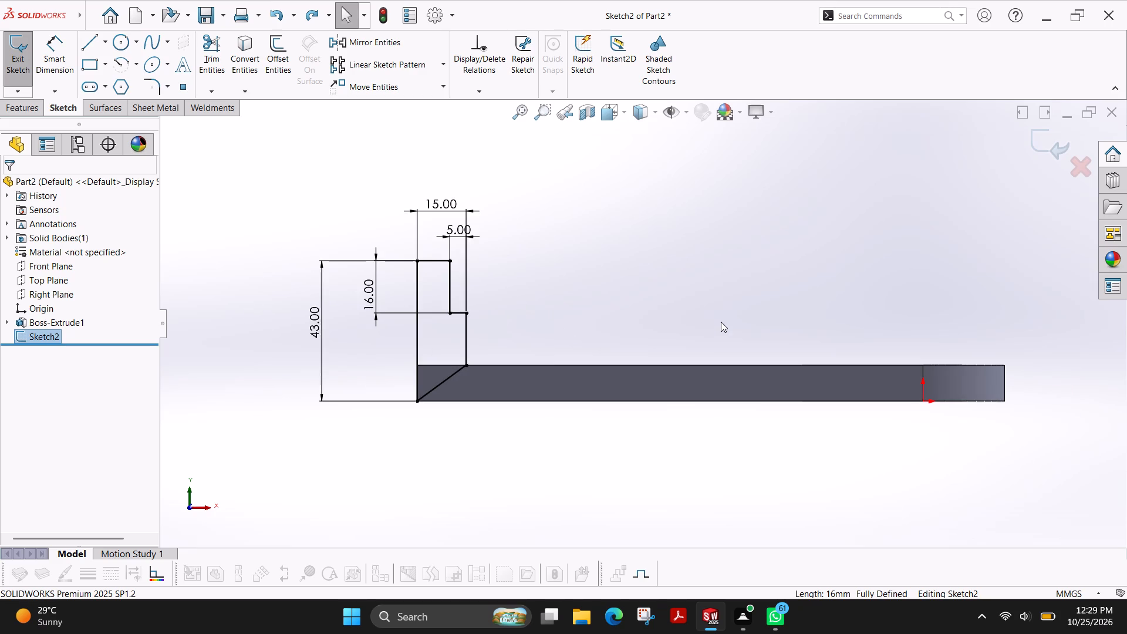
scroll(721, 322, "down", 2)
scroll(663, 339, "up", 1)
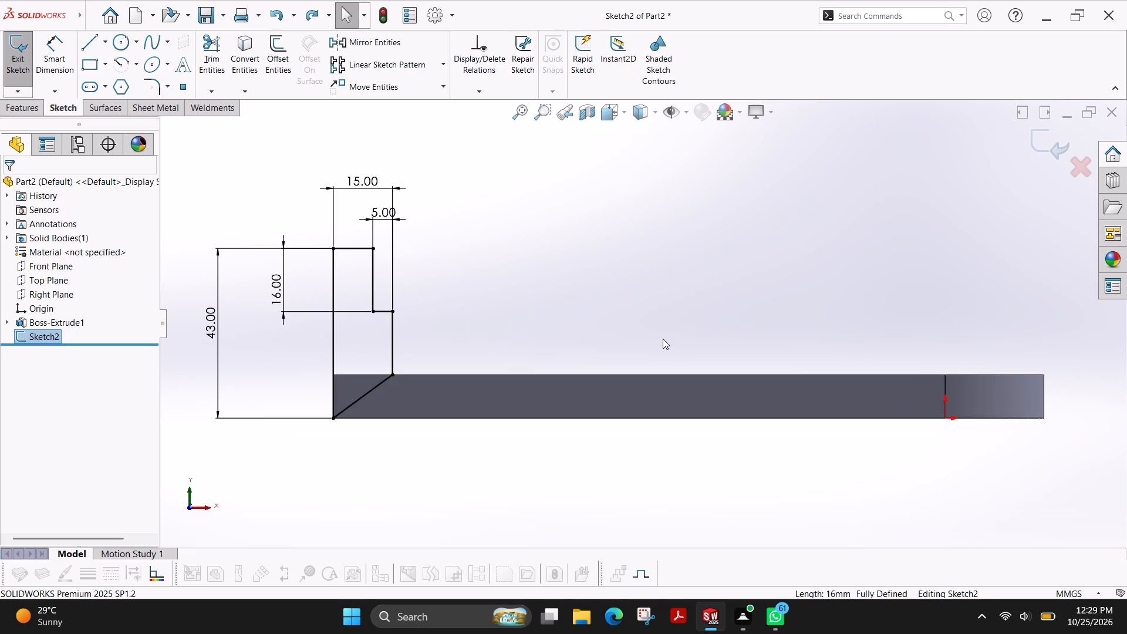
left_click(120, 46)
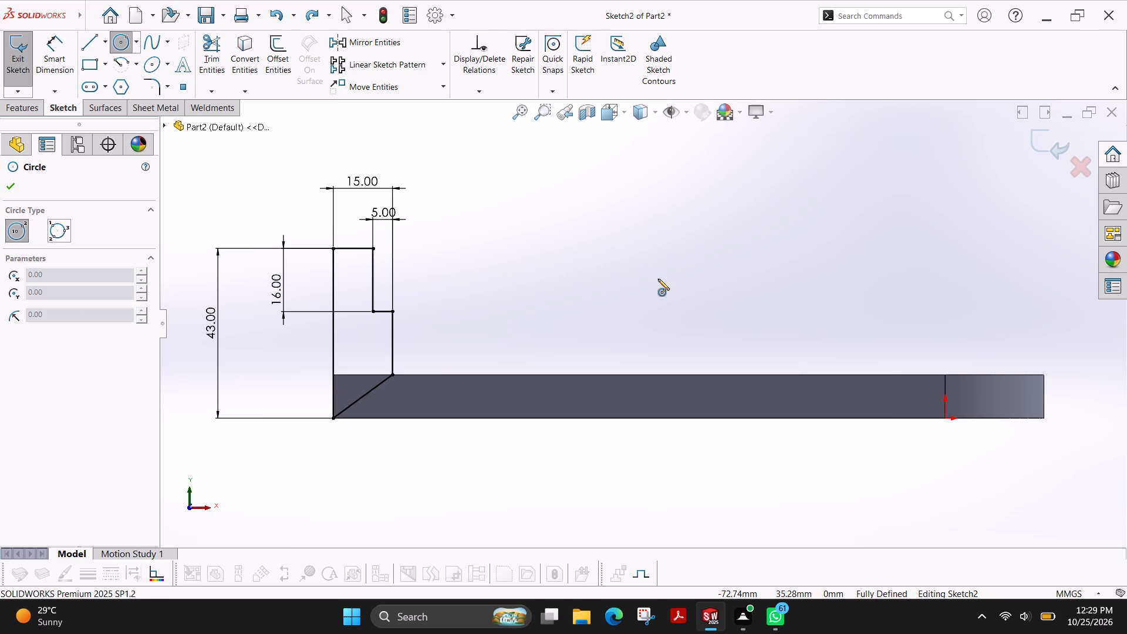
left_click(658, 279)
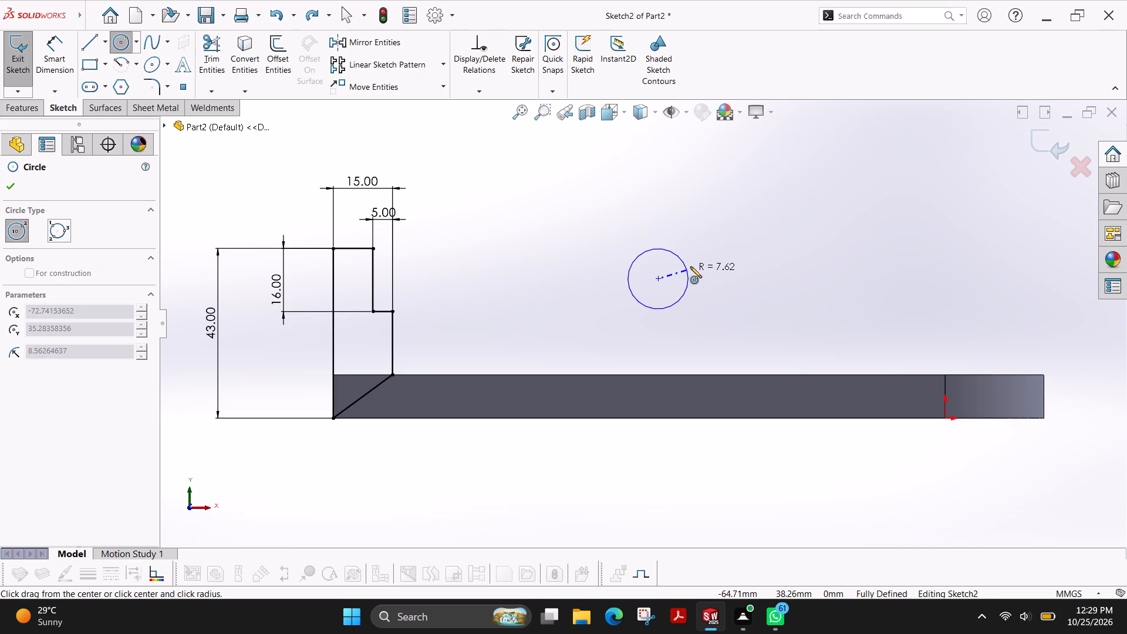
left_click(690, 267)
left_click(658, 280)
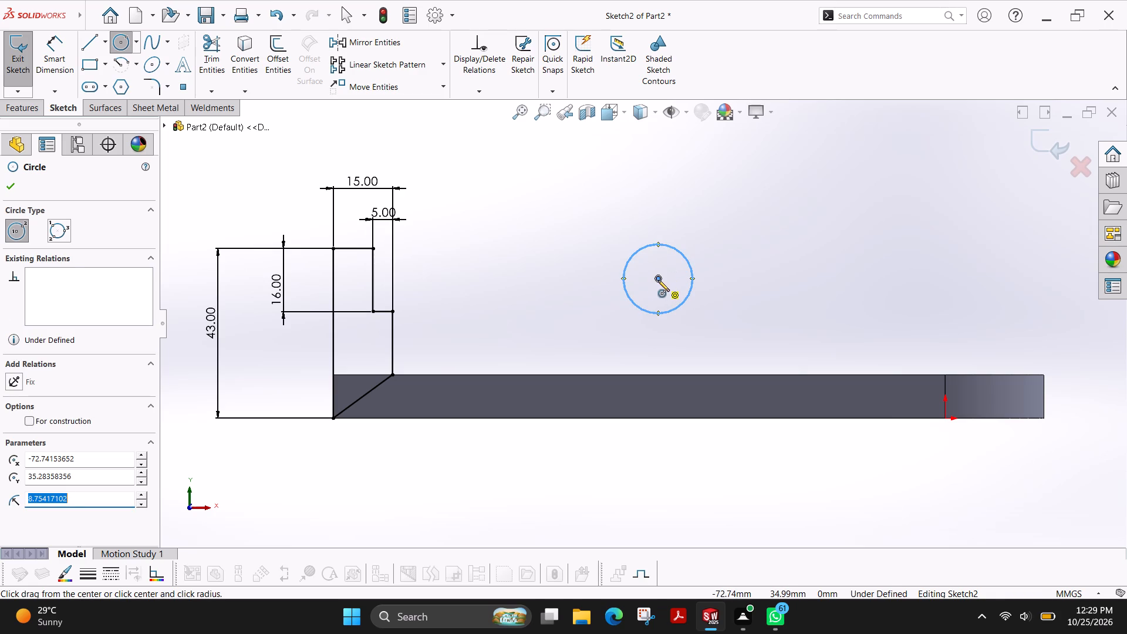
left_click(708, 267)
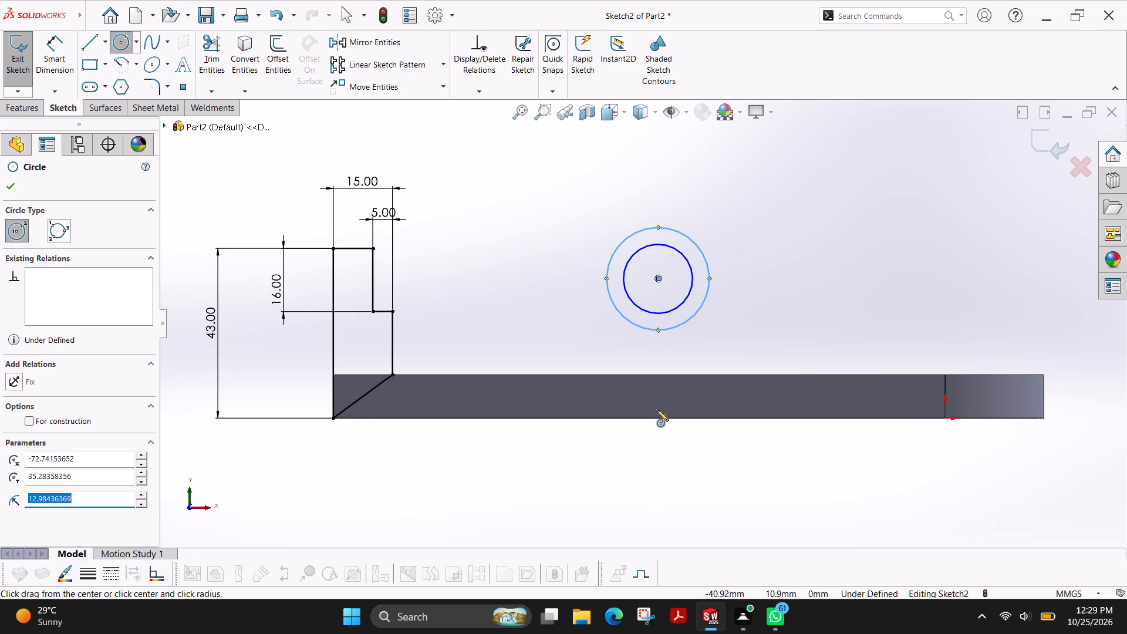
Dimension the circles' centre 42 mm above the bar's lower edge.
left_click(54, 63)
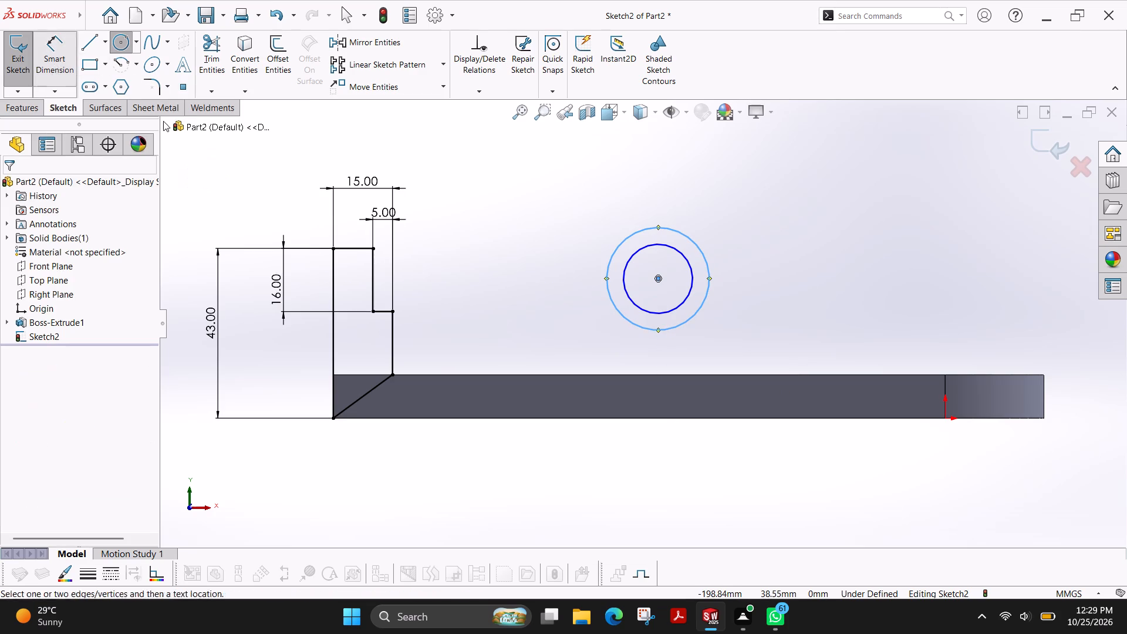
left_click(656, 278)
left_click(735, 417)
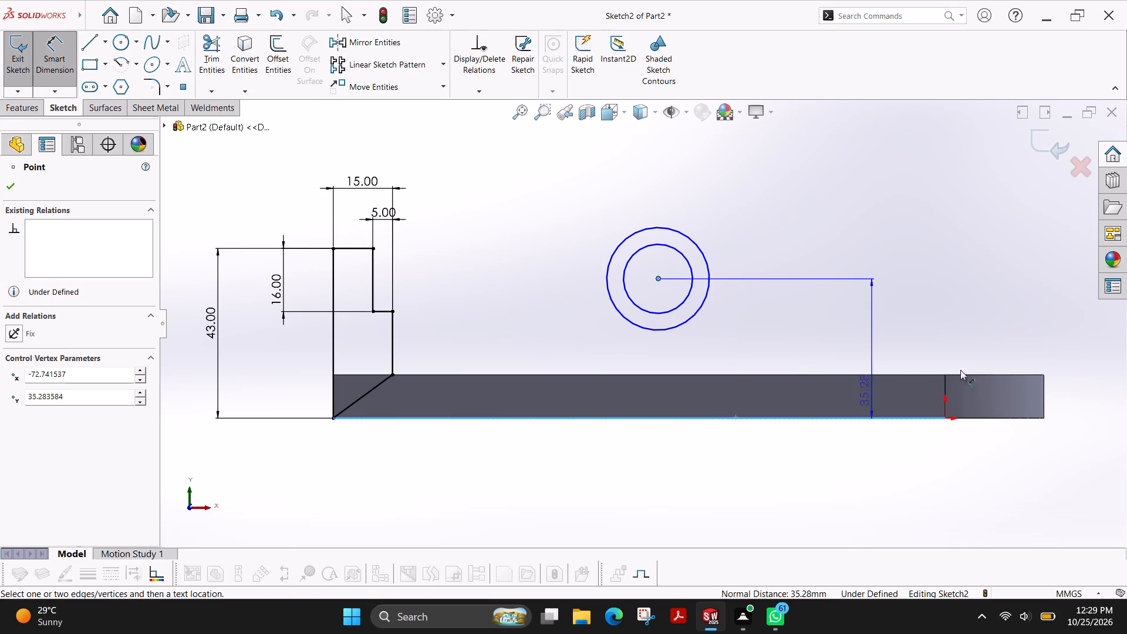
left_click(1079, 336)
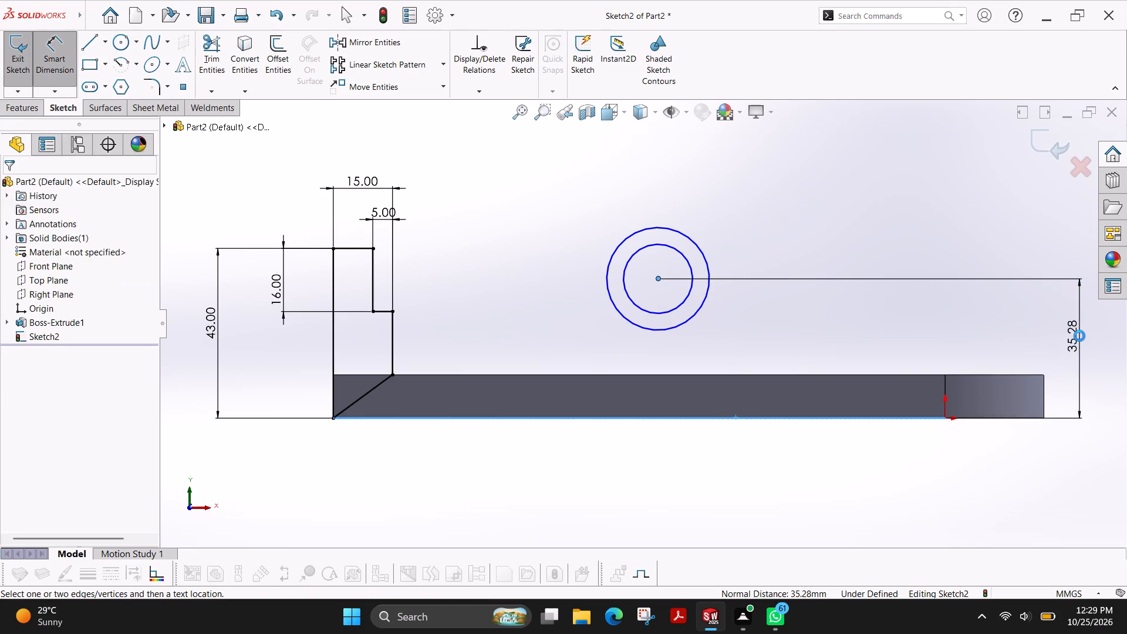
type("42")
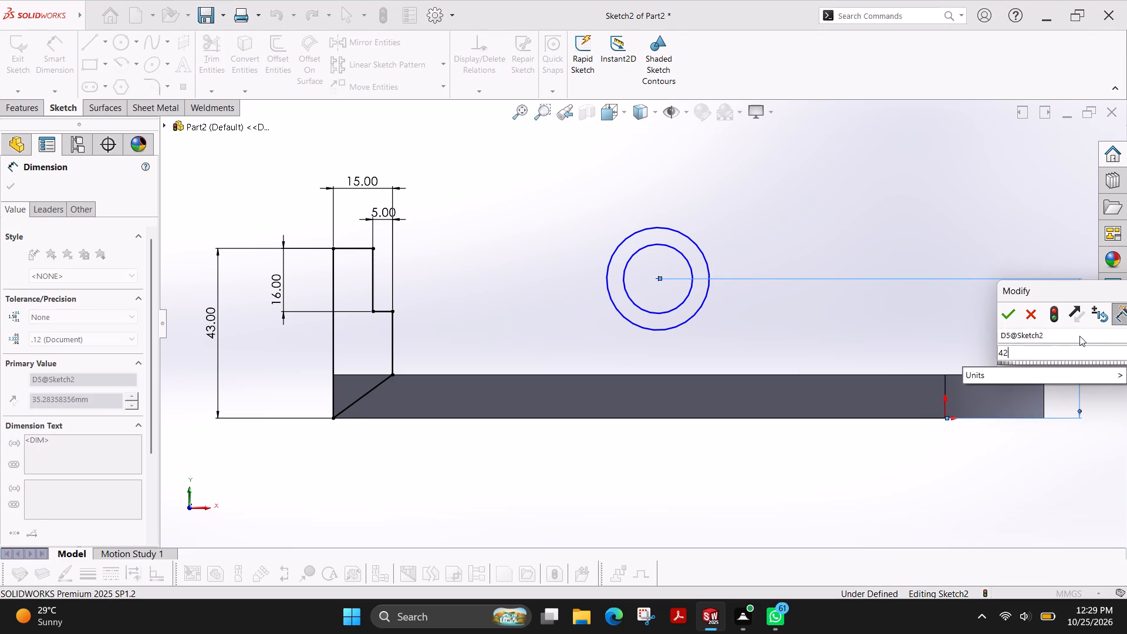
key("Return")
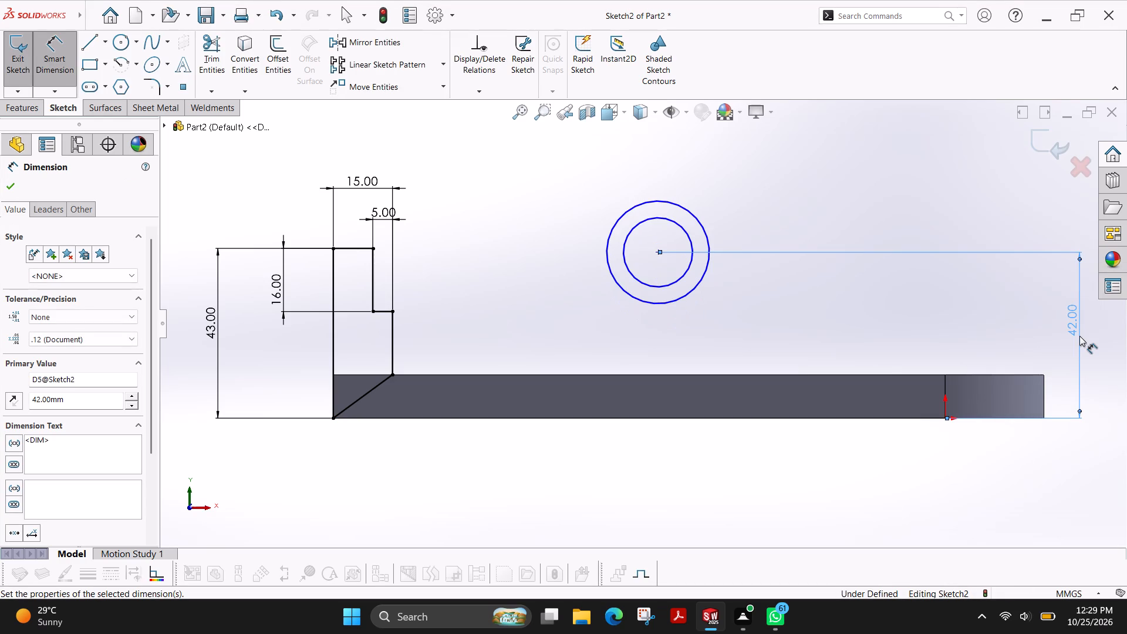
Dimension the outer circle's diameter to 37 mm and the inner circle's diameter to 22 mm.
left_click(621, 214)
left_click(577, 185)
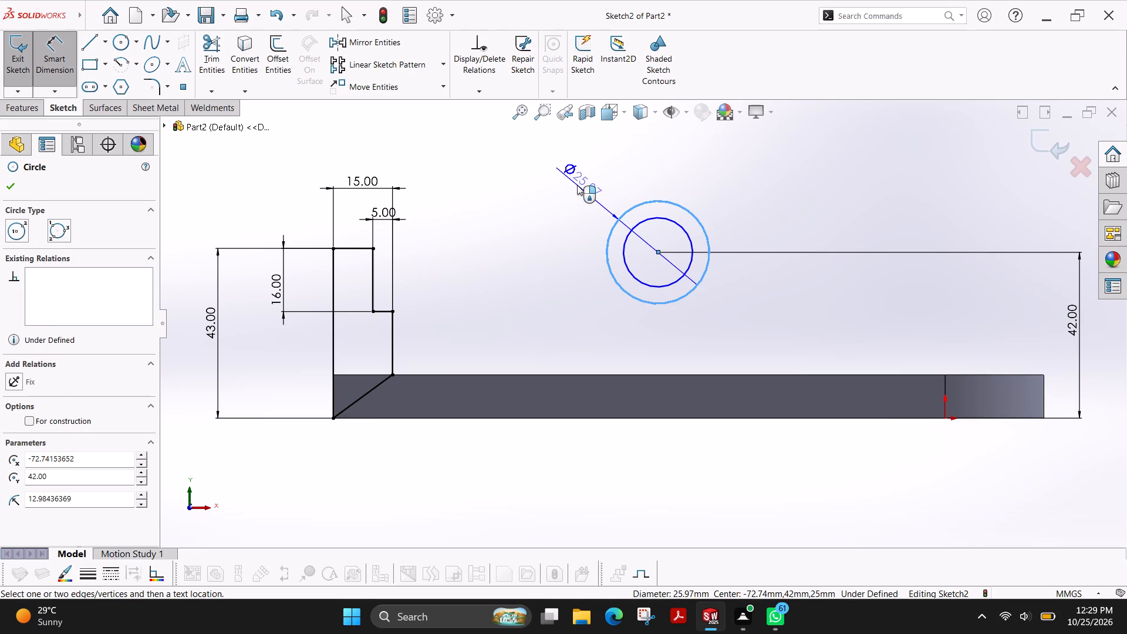
type("37")
key("Return")
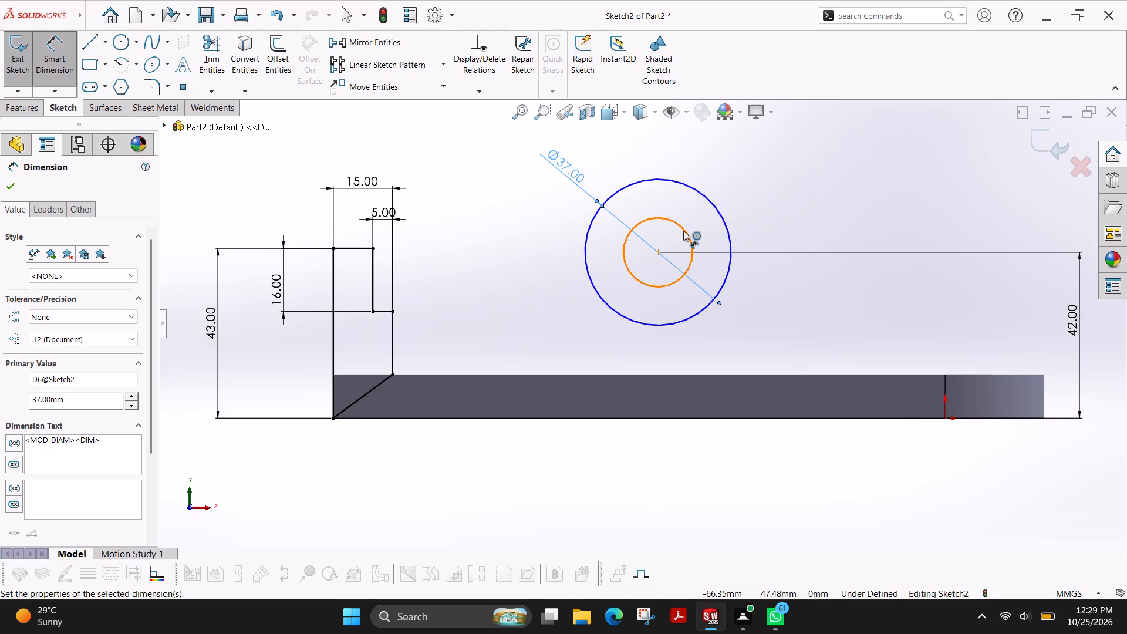
left_click(683, 231)
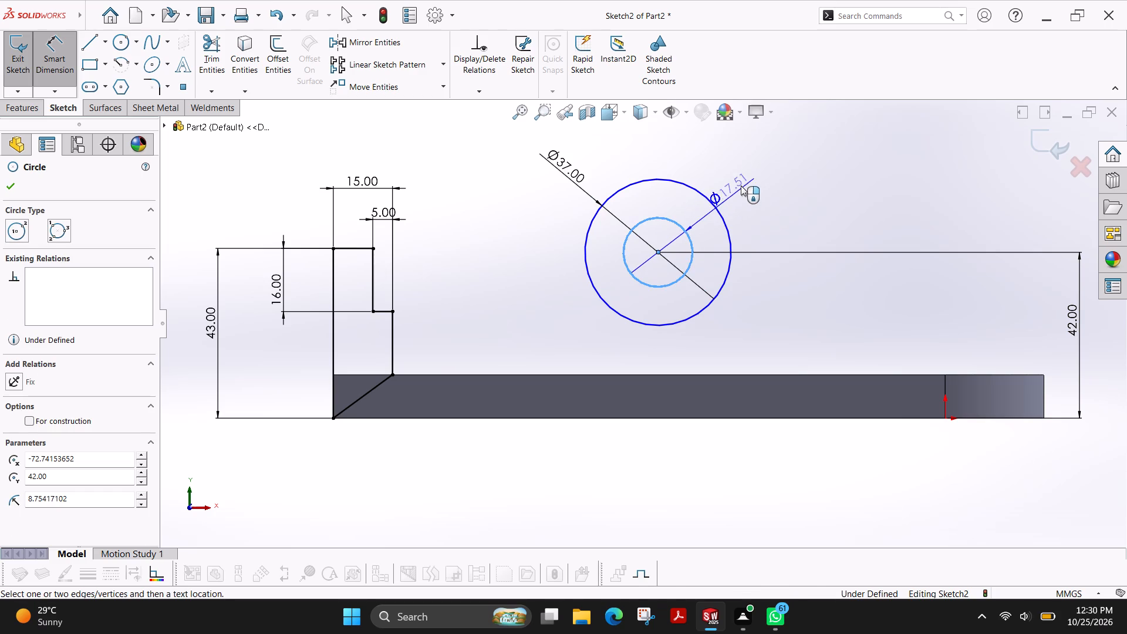
left_click(749, 176)
type("22")
key("Return")
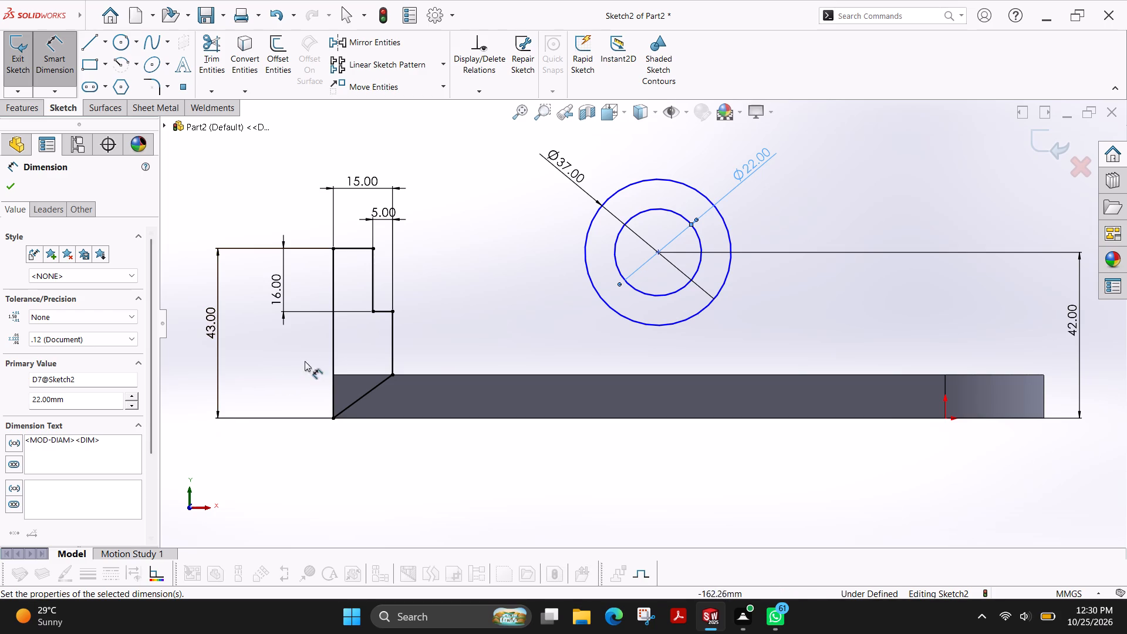
Dimension the circles' centre 72 mm horizontally from the stepped profile's outer vertical line.
left_click(332, 348)
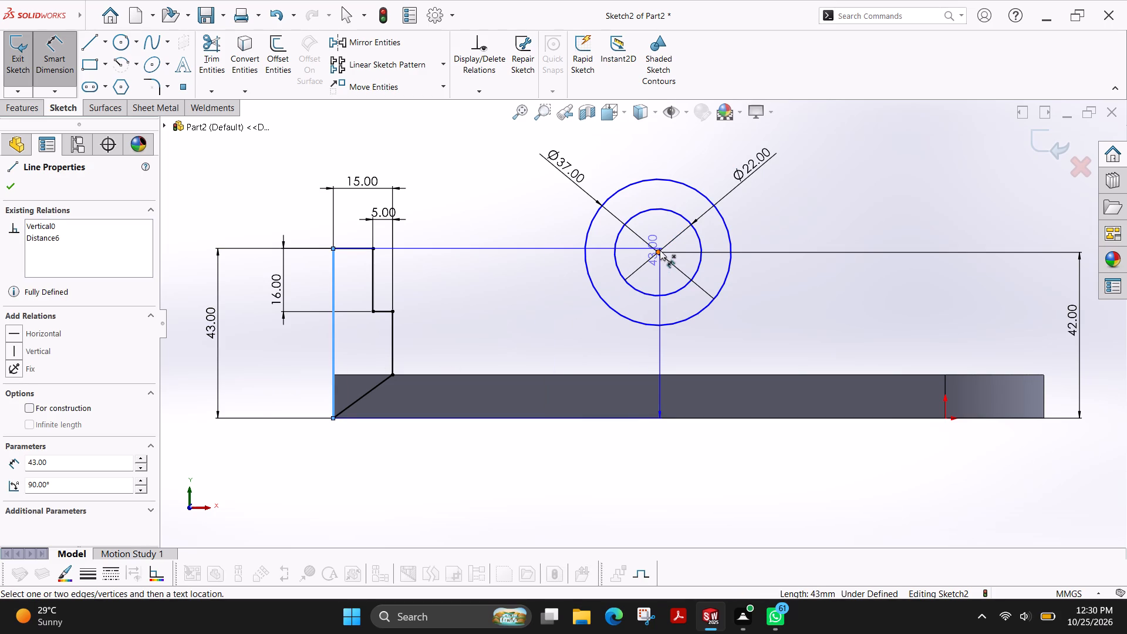
left_click(657, 251)
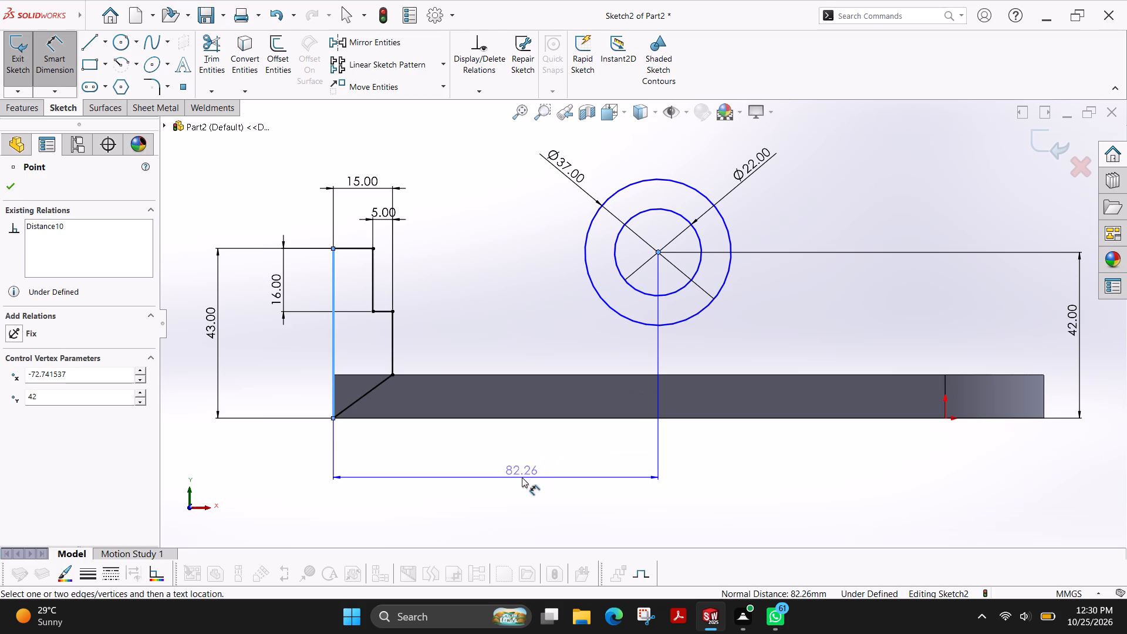
left_click(522, 477)
key("7")
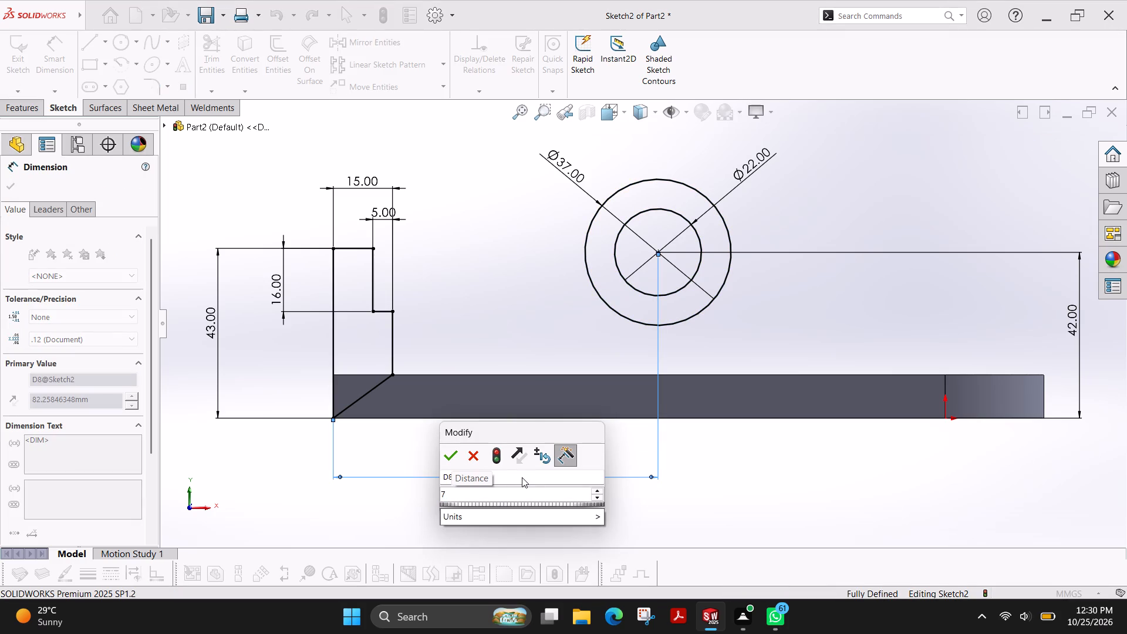
key("2")
key("Return")
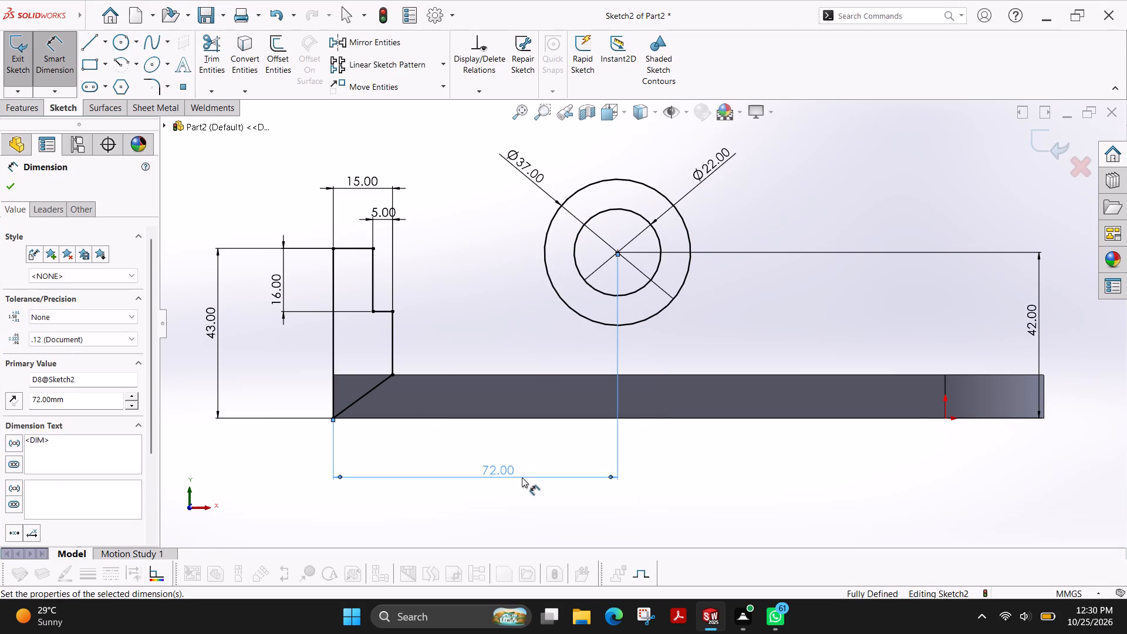
Draw two vertical lines from the outer circle's opposite side quadrants down past the bar's lower edge.
left_click(86, 48)
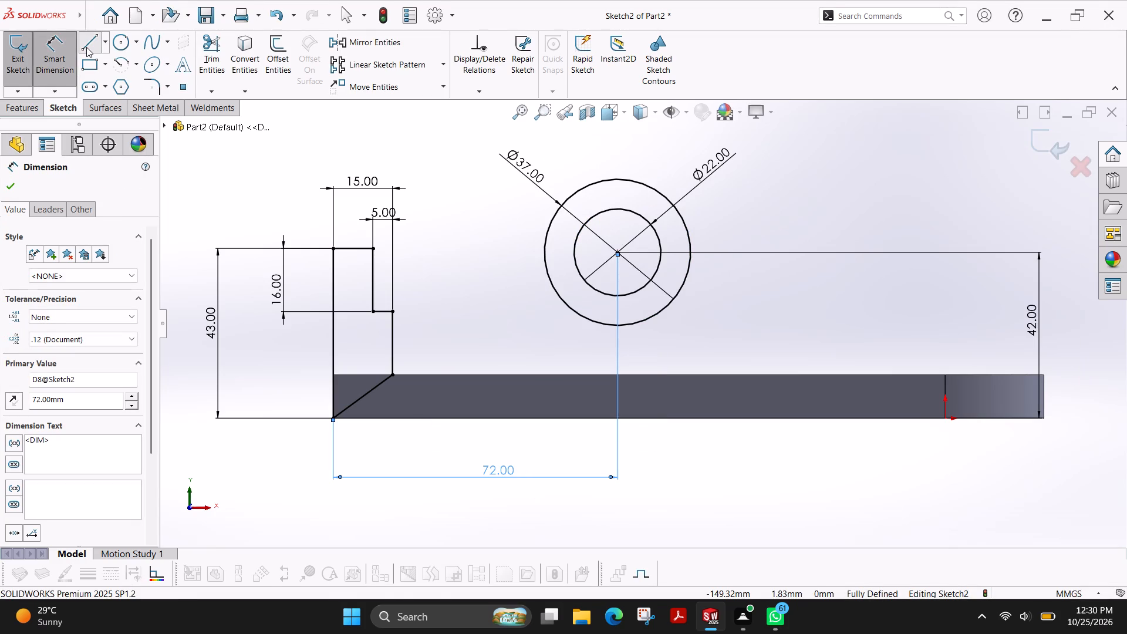
left_click(548, 226)
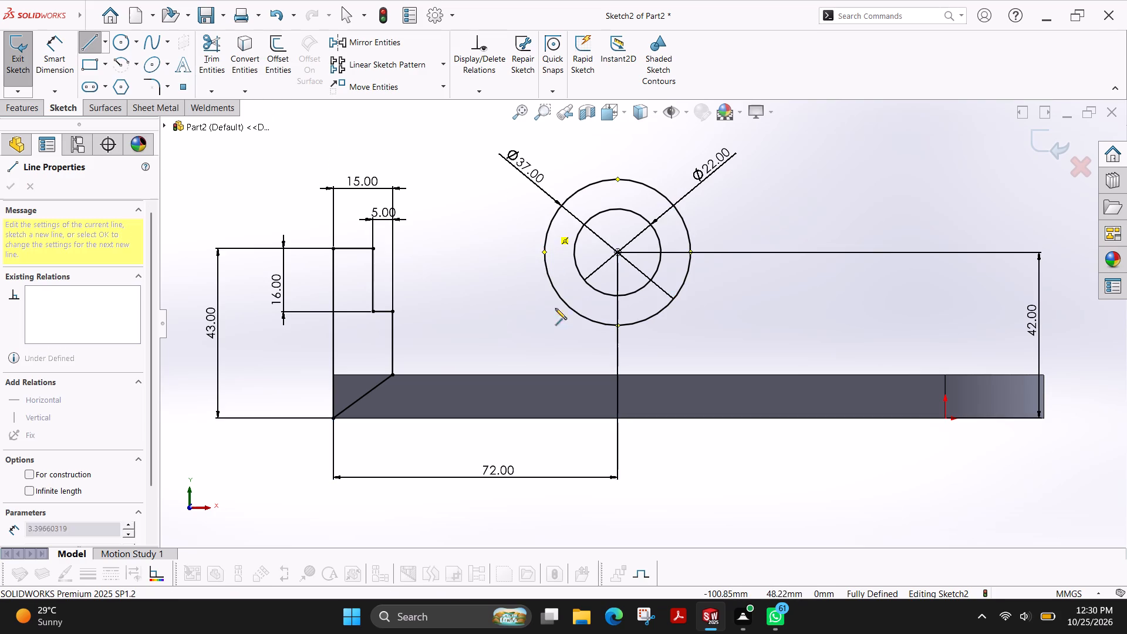
left_click(544, 437)
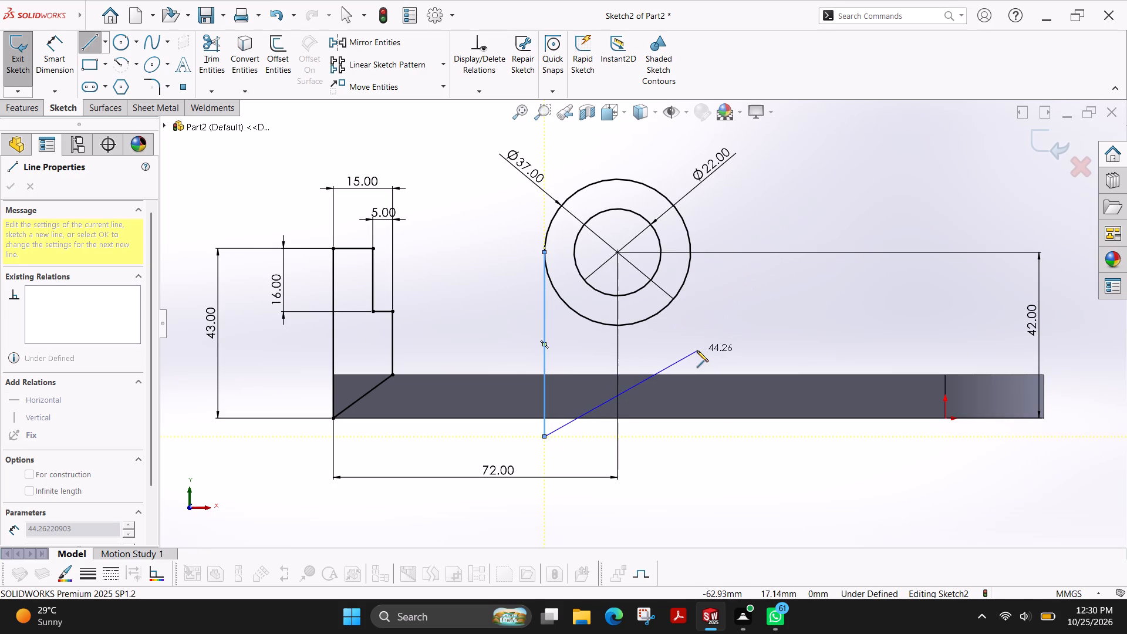
key("Escape")
left_click(98, 43)
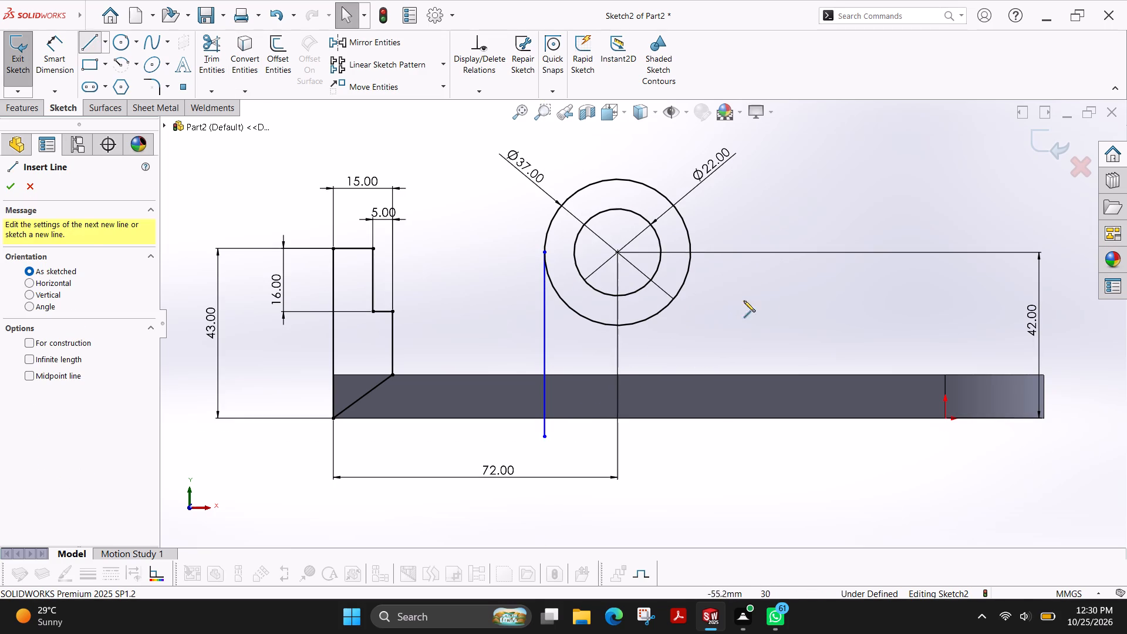
left_click(681, 215)
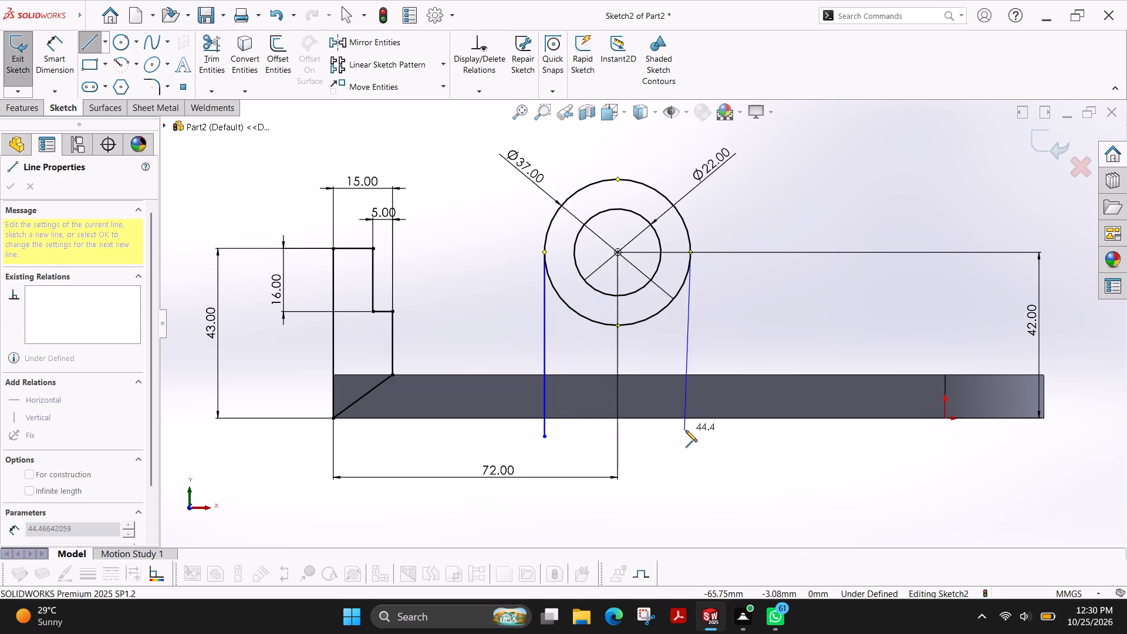
left_click(693, 436)
key("Escape")
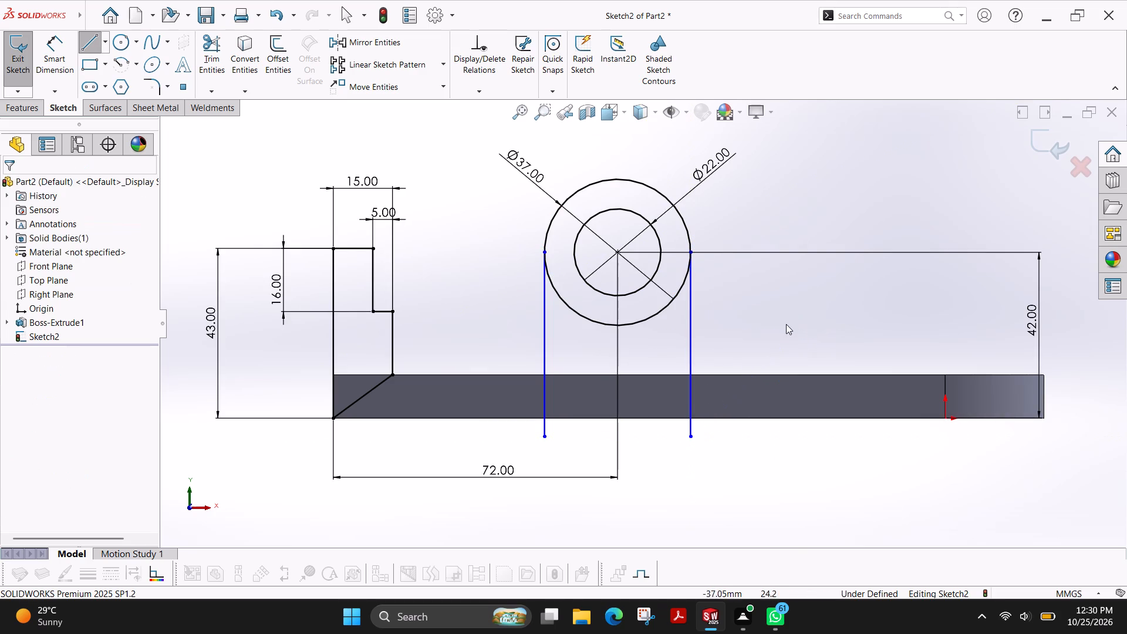
Draw a horizontal line along the bar's upper edge, crossing both vertical lines and extending beyond them.
left_click(90, 43)
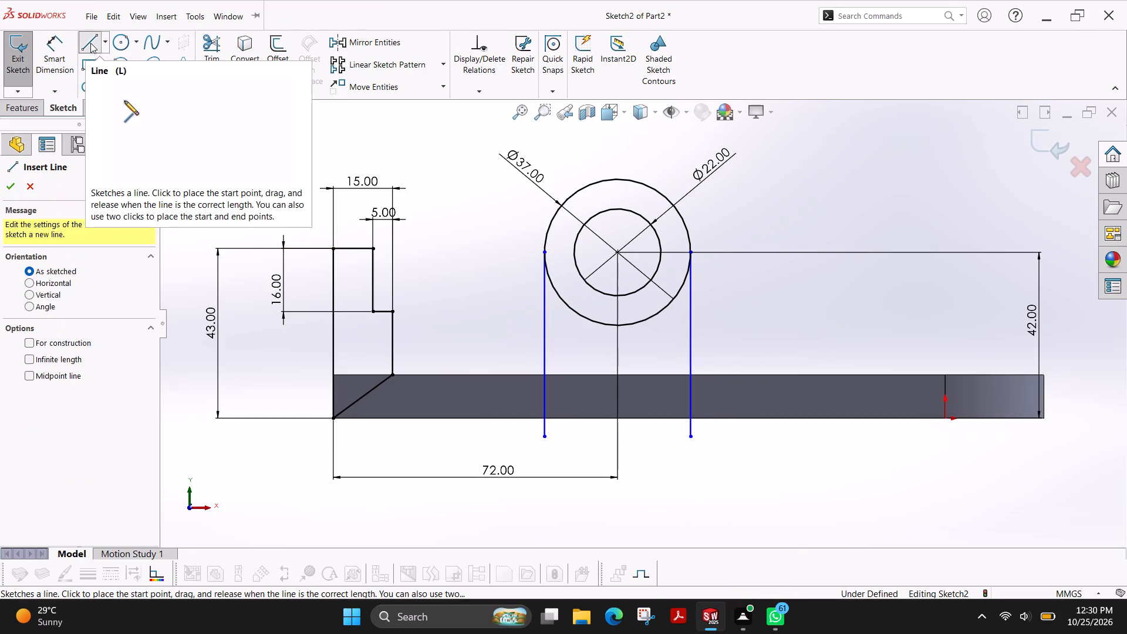
left_click(504, 374)
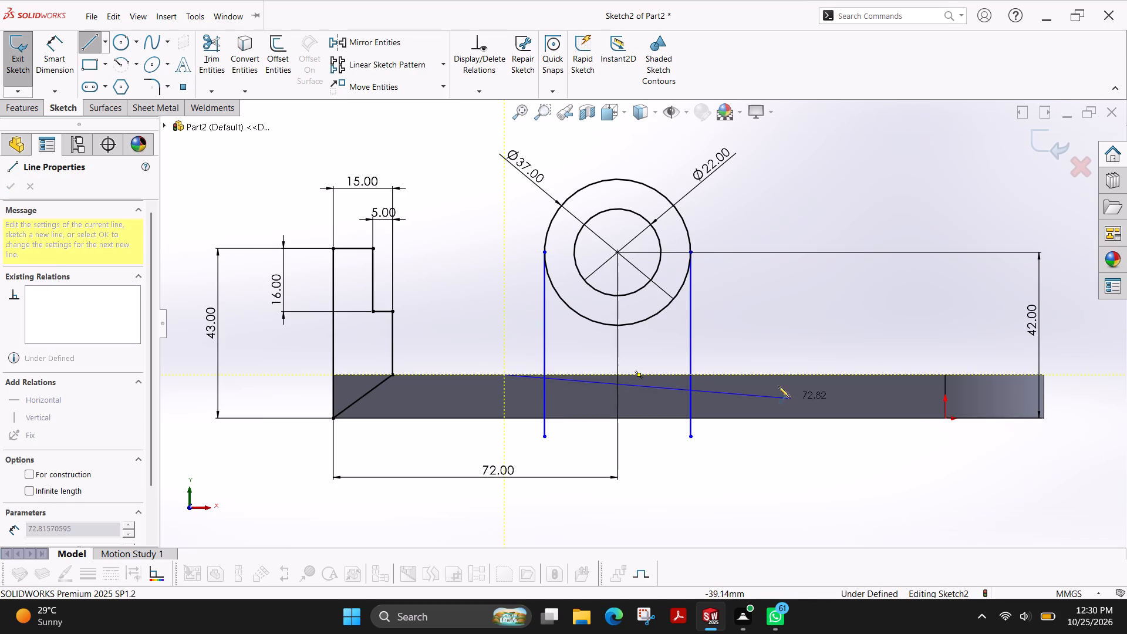
left_click(753, 373)
key("Escape")
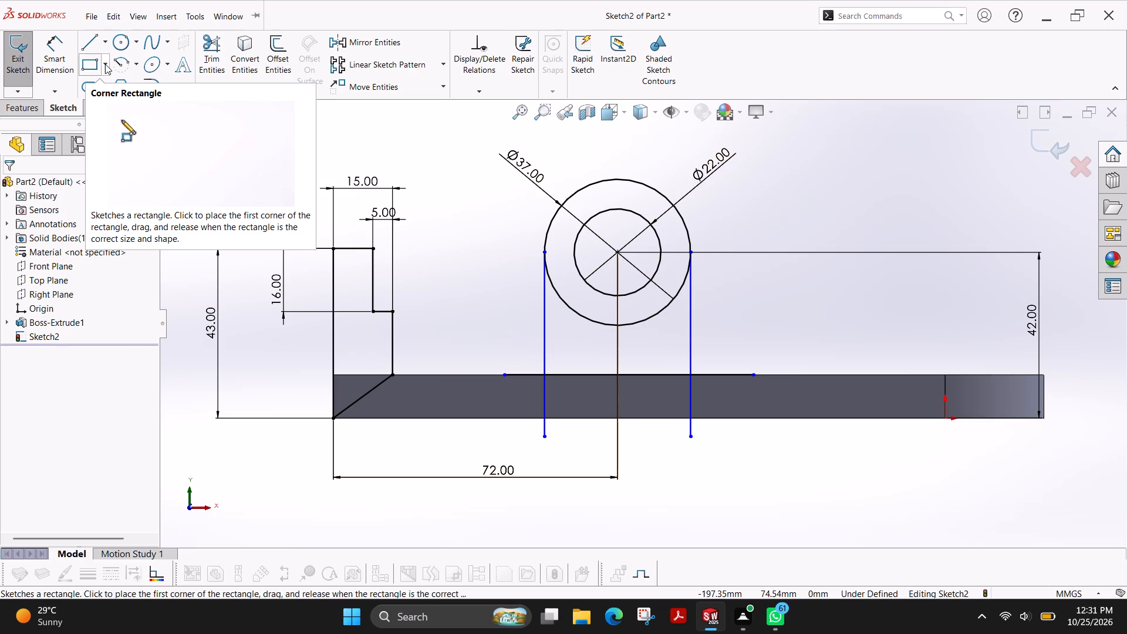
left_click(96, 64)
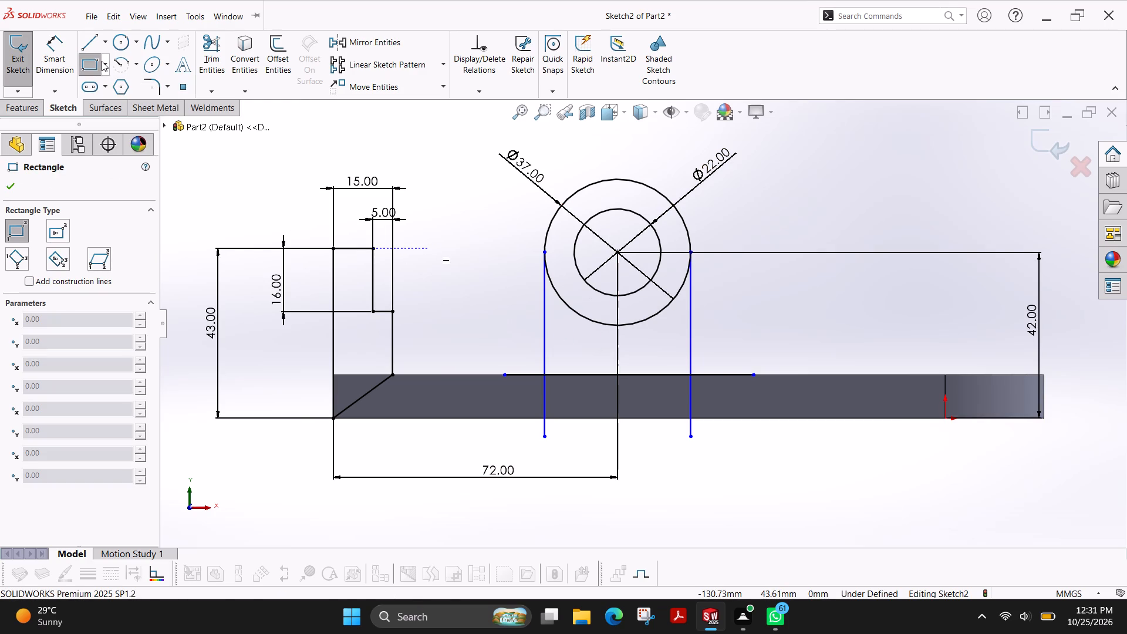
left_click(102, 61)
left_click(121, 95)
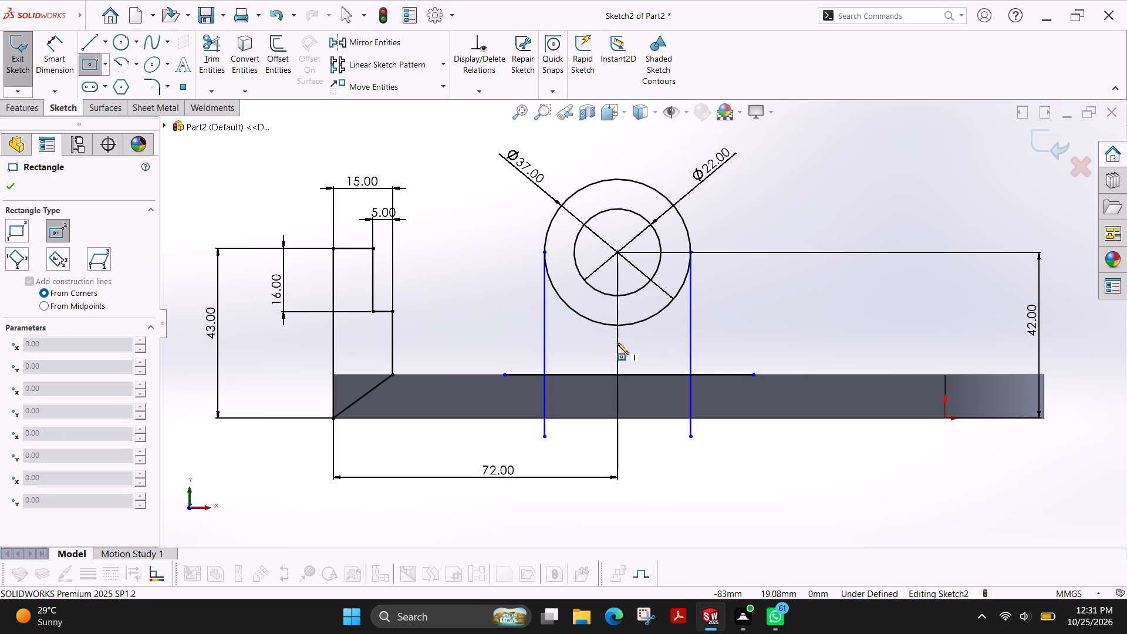
Draw a vertical line from the circles' centre down to the horizontal line on the bar's upper edge.
left_click(92, 45)
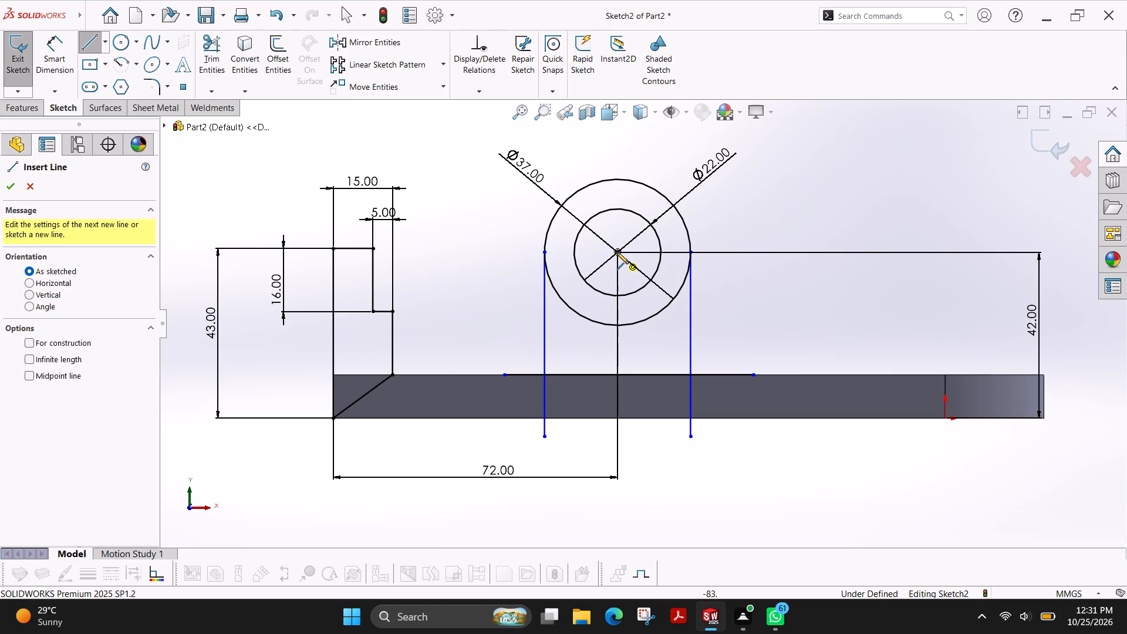
left_click(617, 252)
left_click(618, 375)
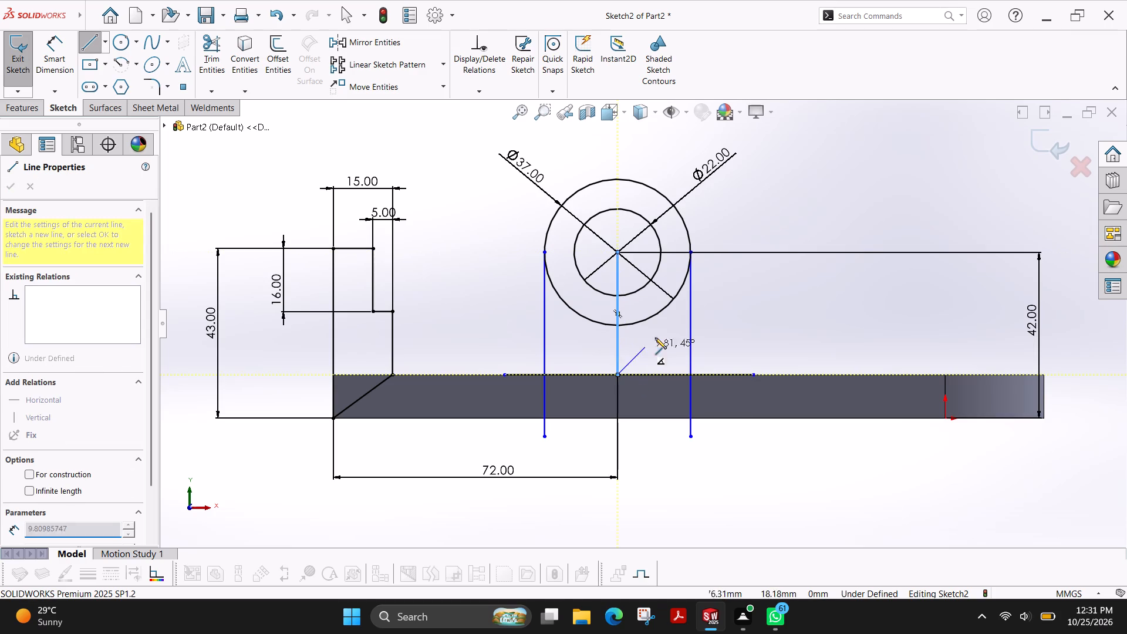
key("Escape")
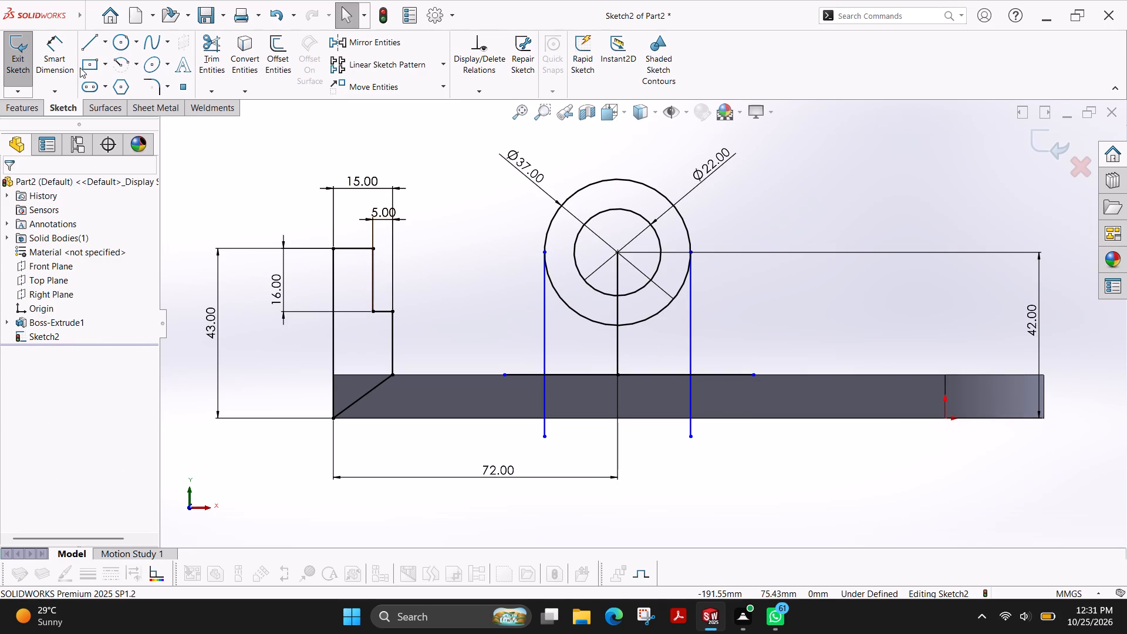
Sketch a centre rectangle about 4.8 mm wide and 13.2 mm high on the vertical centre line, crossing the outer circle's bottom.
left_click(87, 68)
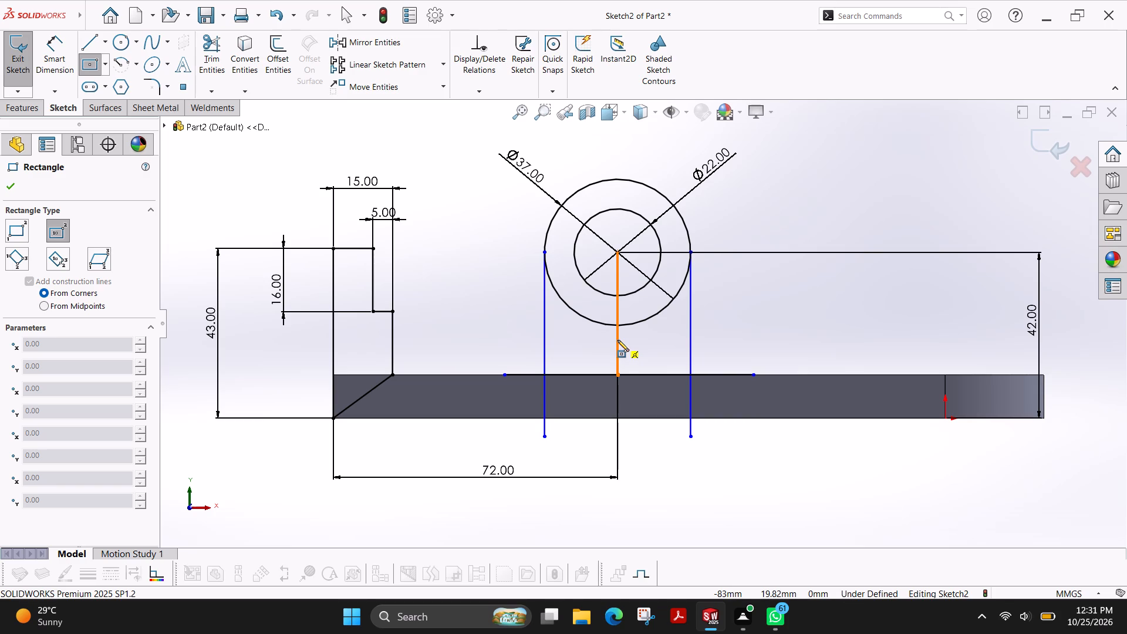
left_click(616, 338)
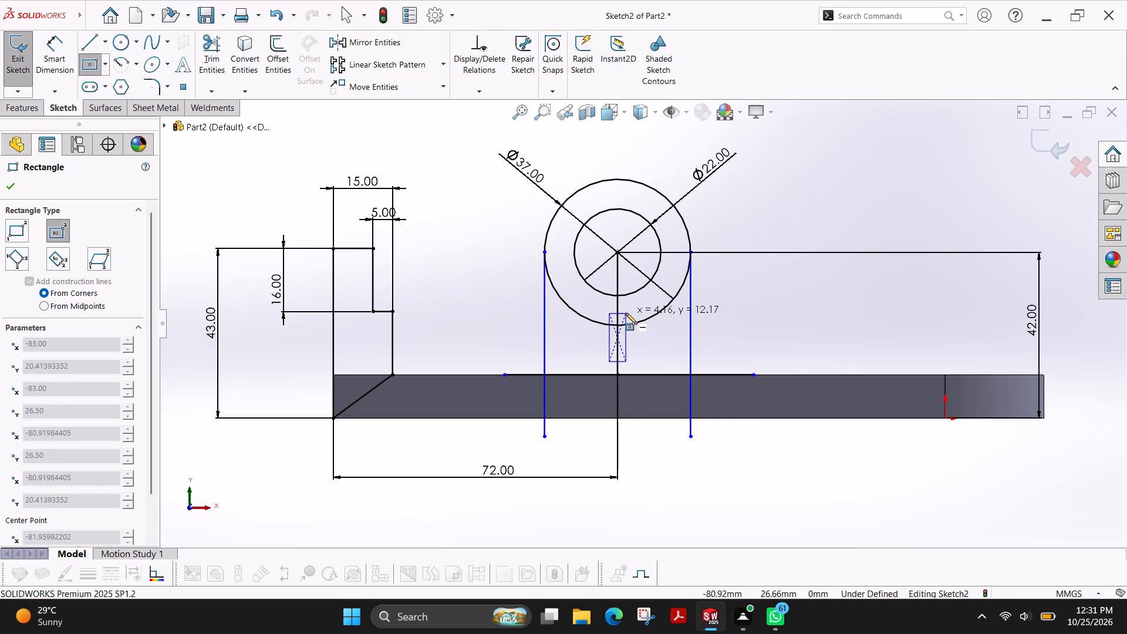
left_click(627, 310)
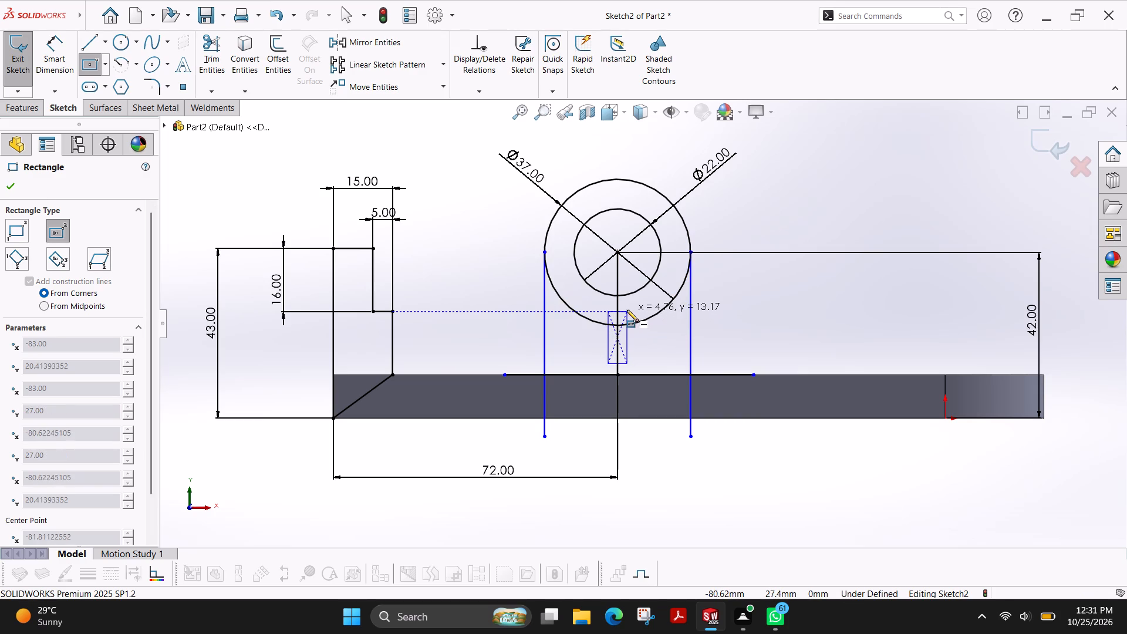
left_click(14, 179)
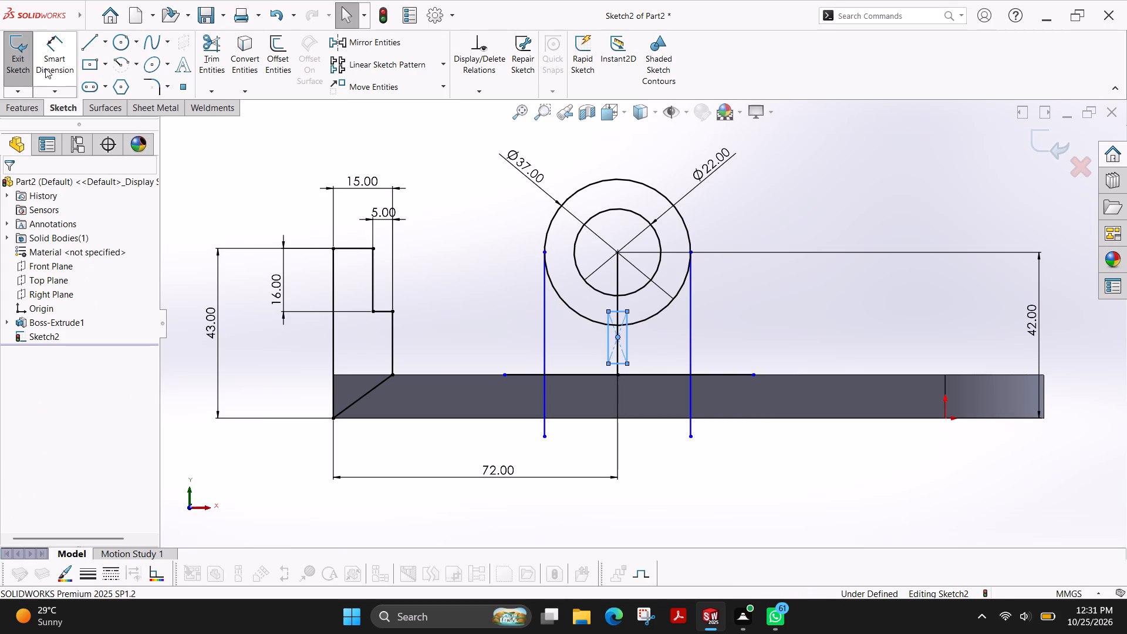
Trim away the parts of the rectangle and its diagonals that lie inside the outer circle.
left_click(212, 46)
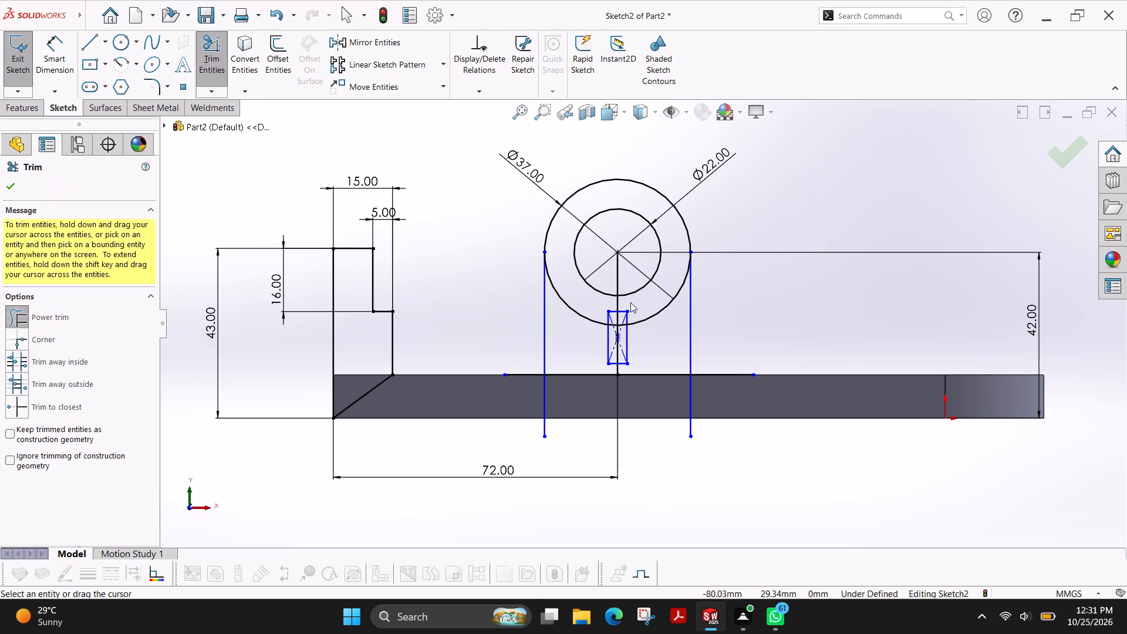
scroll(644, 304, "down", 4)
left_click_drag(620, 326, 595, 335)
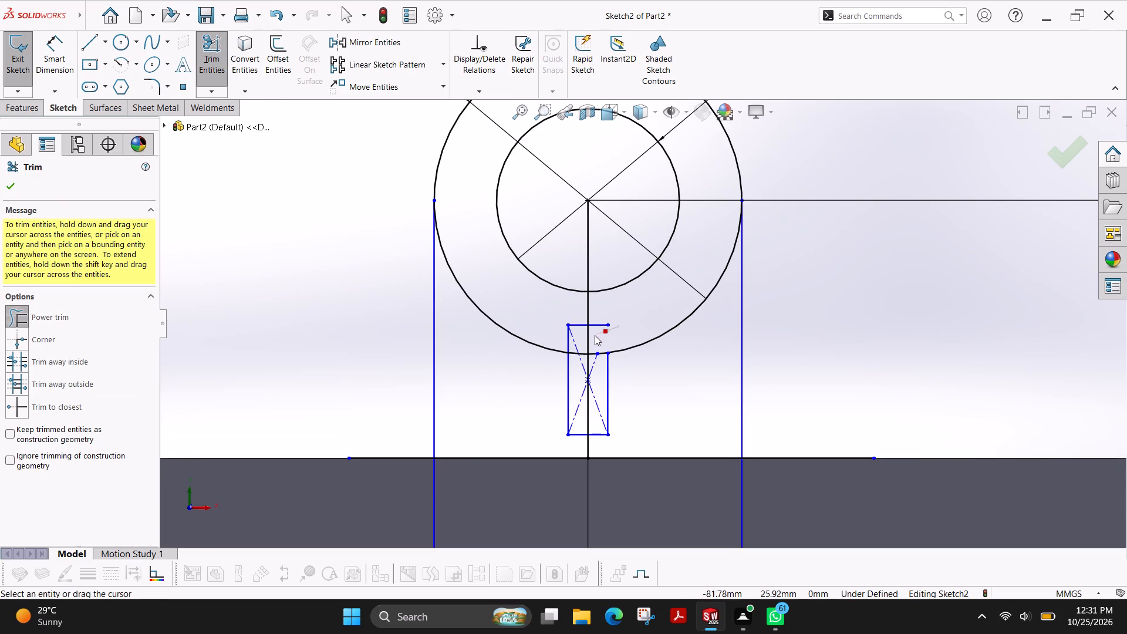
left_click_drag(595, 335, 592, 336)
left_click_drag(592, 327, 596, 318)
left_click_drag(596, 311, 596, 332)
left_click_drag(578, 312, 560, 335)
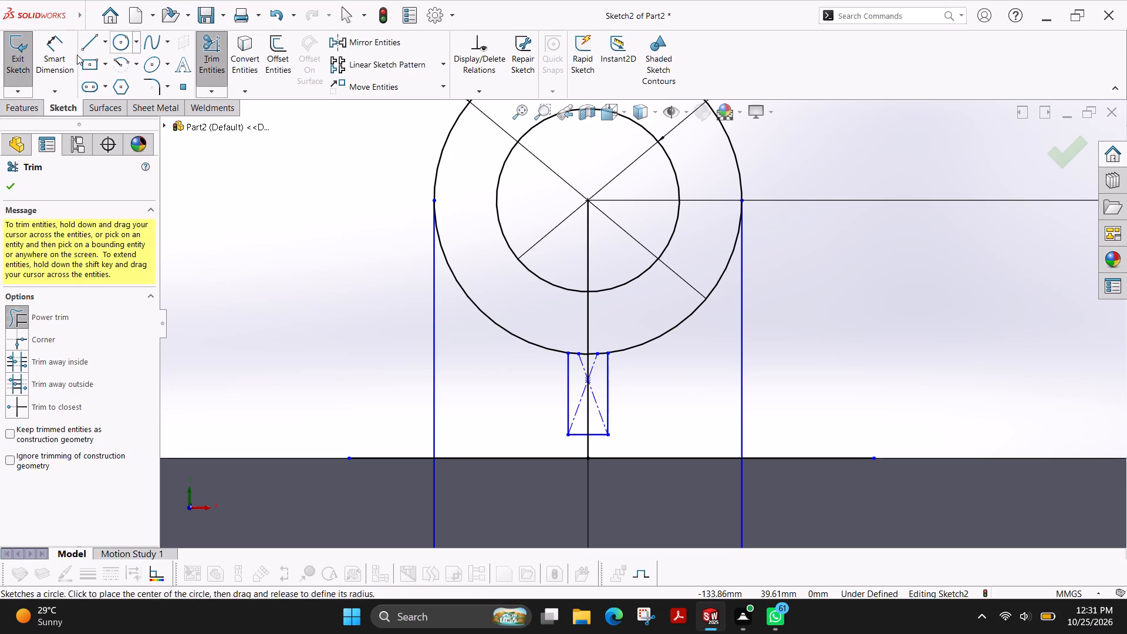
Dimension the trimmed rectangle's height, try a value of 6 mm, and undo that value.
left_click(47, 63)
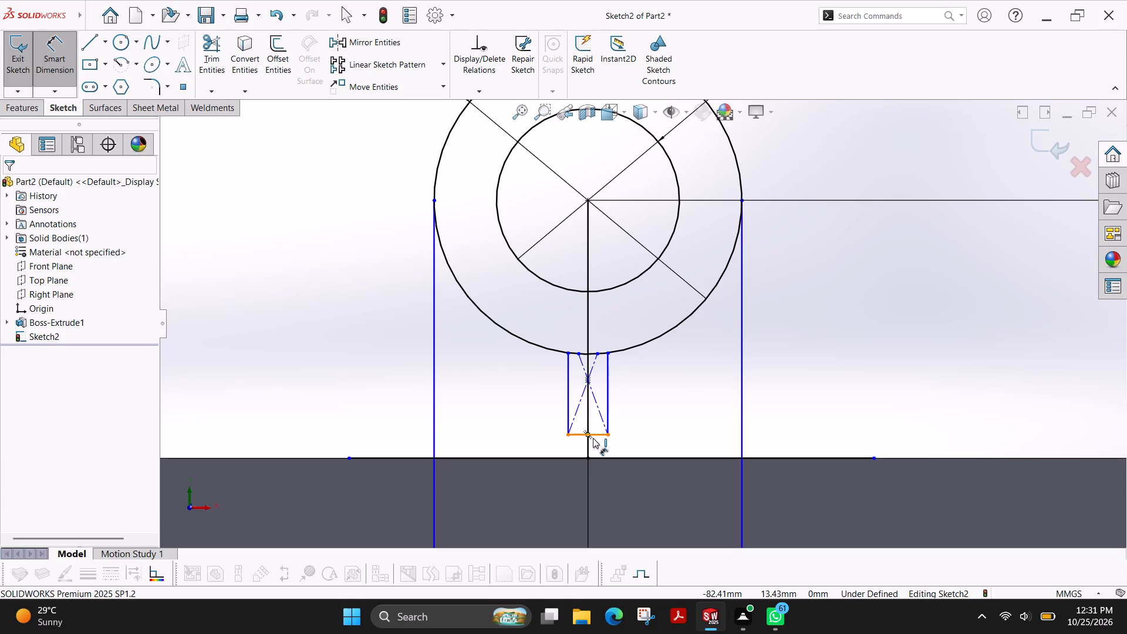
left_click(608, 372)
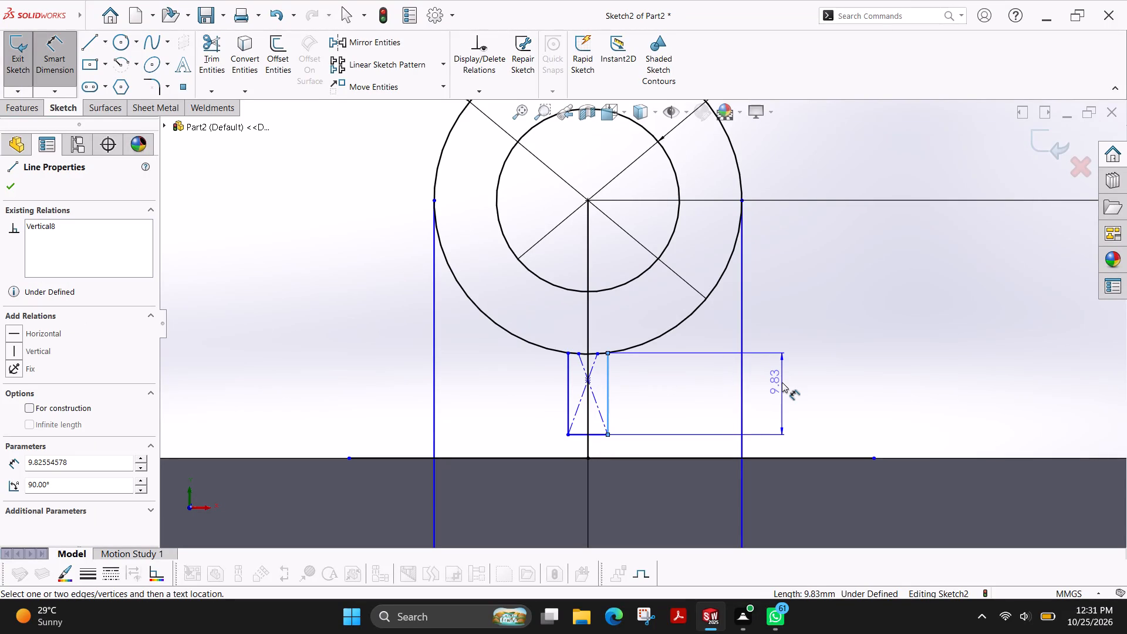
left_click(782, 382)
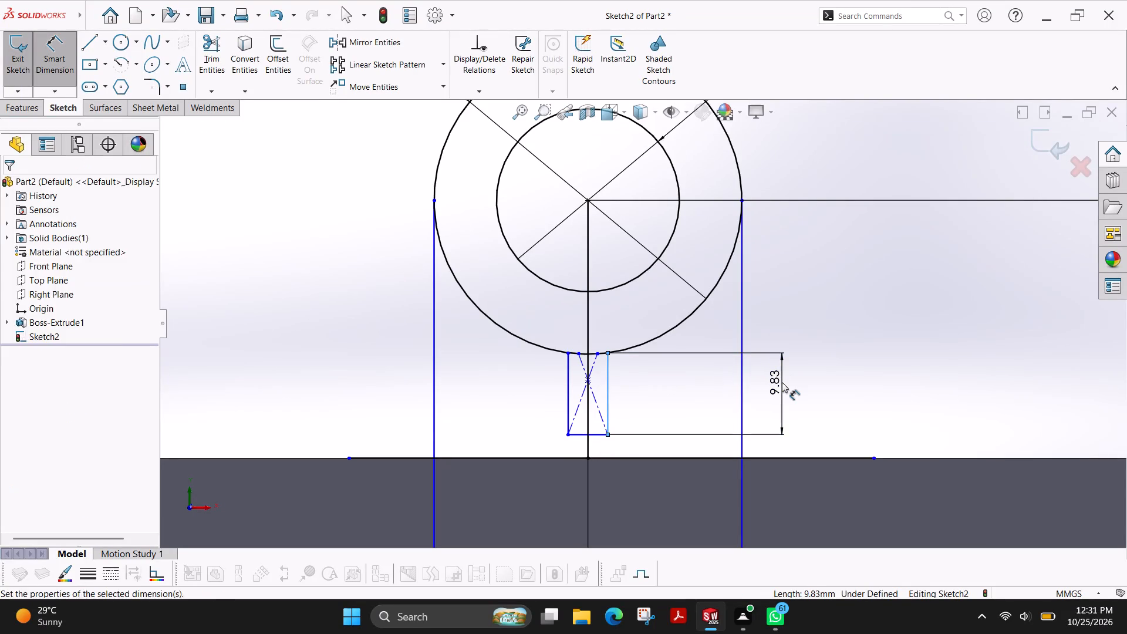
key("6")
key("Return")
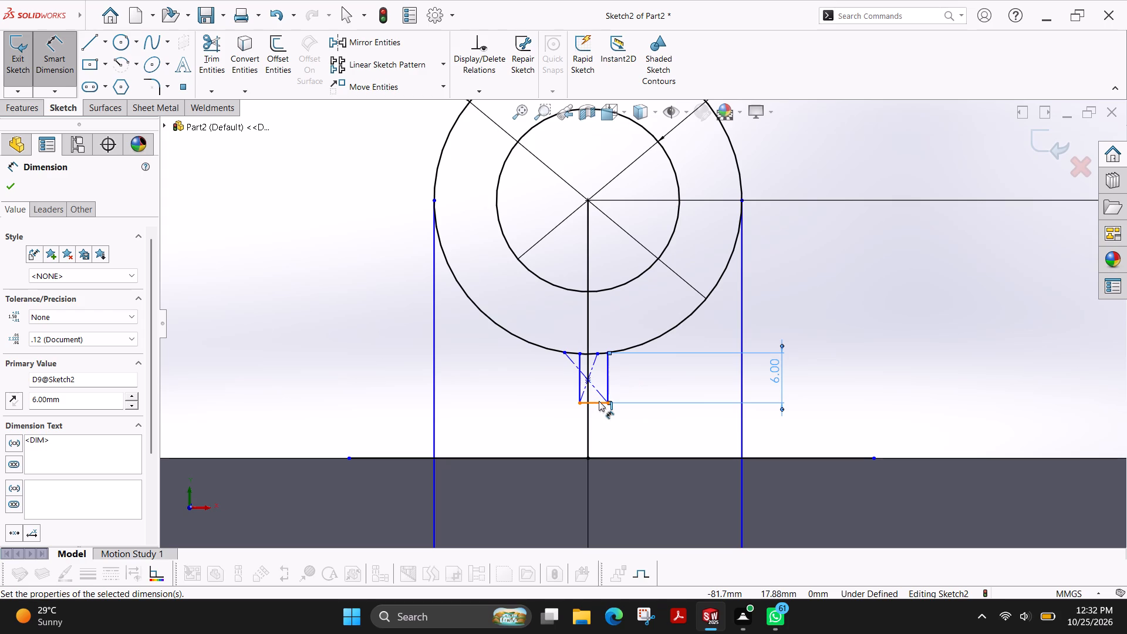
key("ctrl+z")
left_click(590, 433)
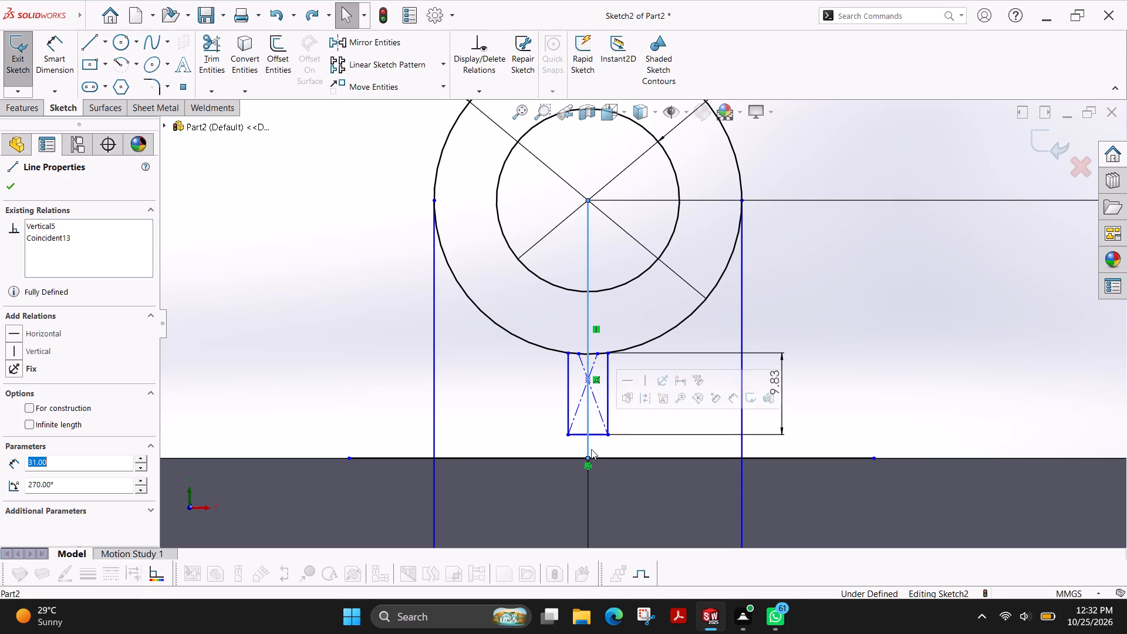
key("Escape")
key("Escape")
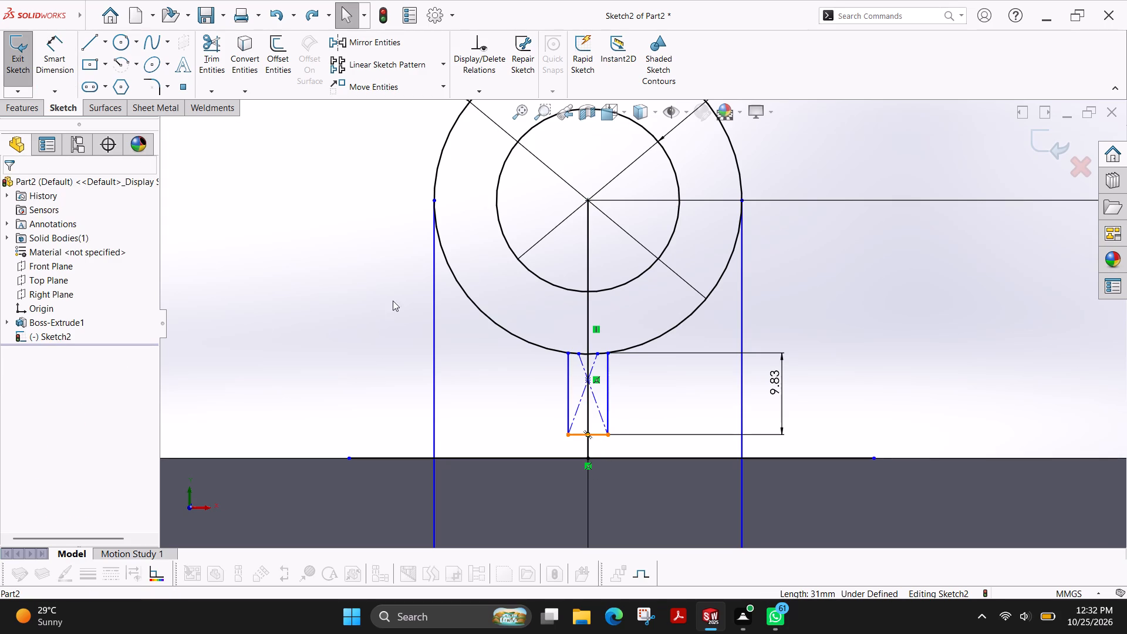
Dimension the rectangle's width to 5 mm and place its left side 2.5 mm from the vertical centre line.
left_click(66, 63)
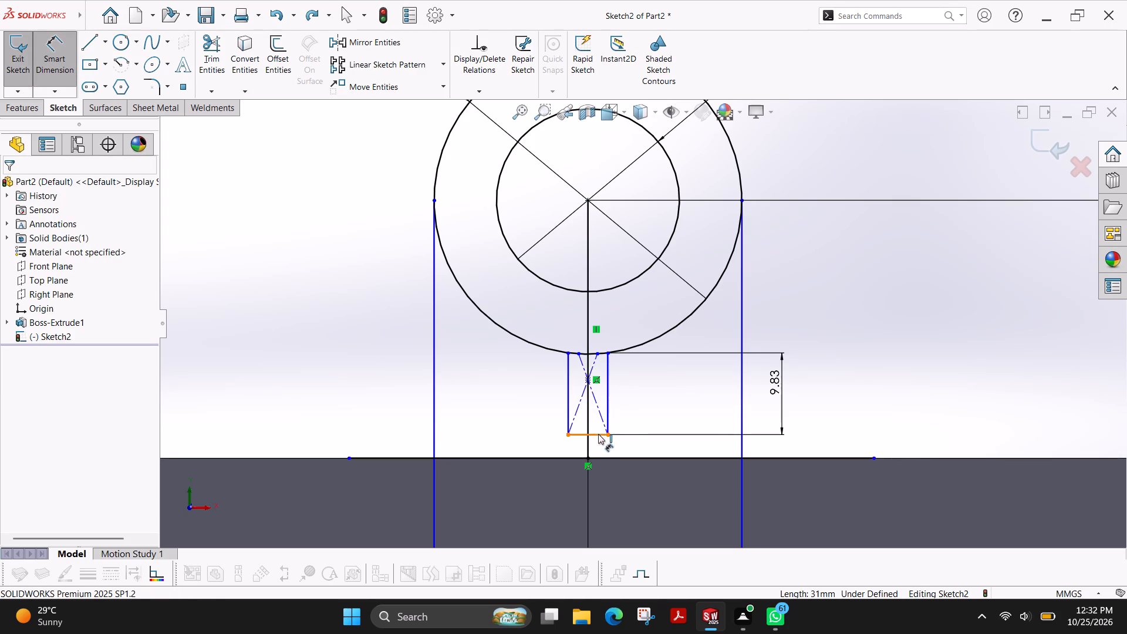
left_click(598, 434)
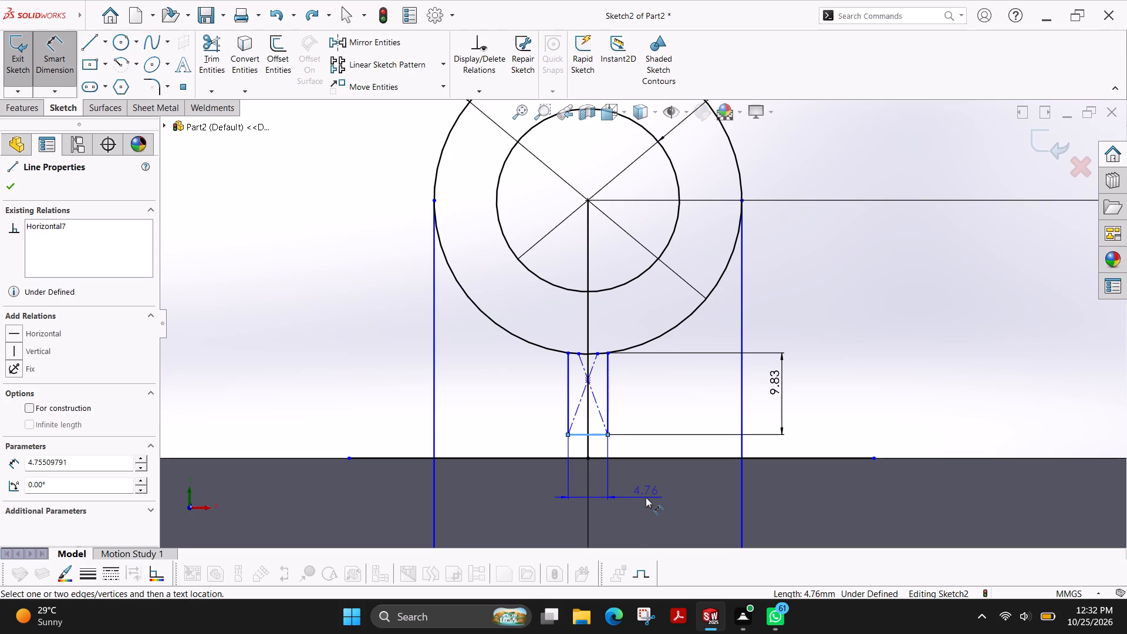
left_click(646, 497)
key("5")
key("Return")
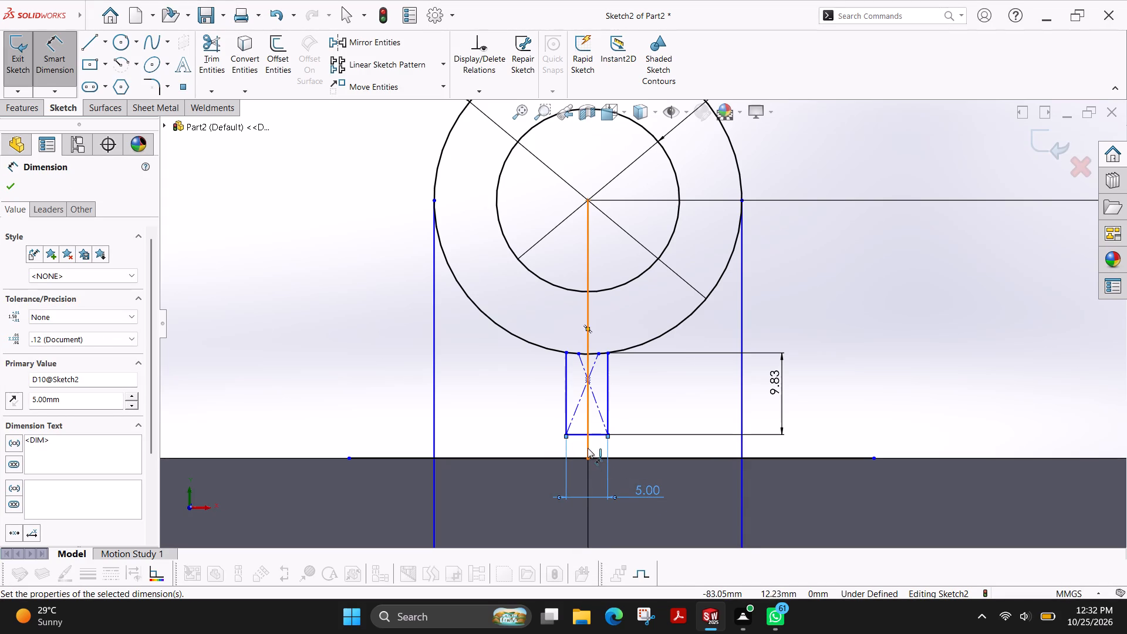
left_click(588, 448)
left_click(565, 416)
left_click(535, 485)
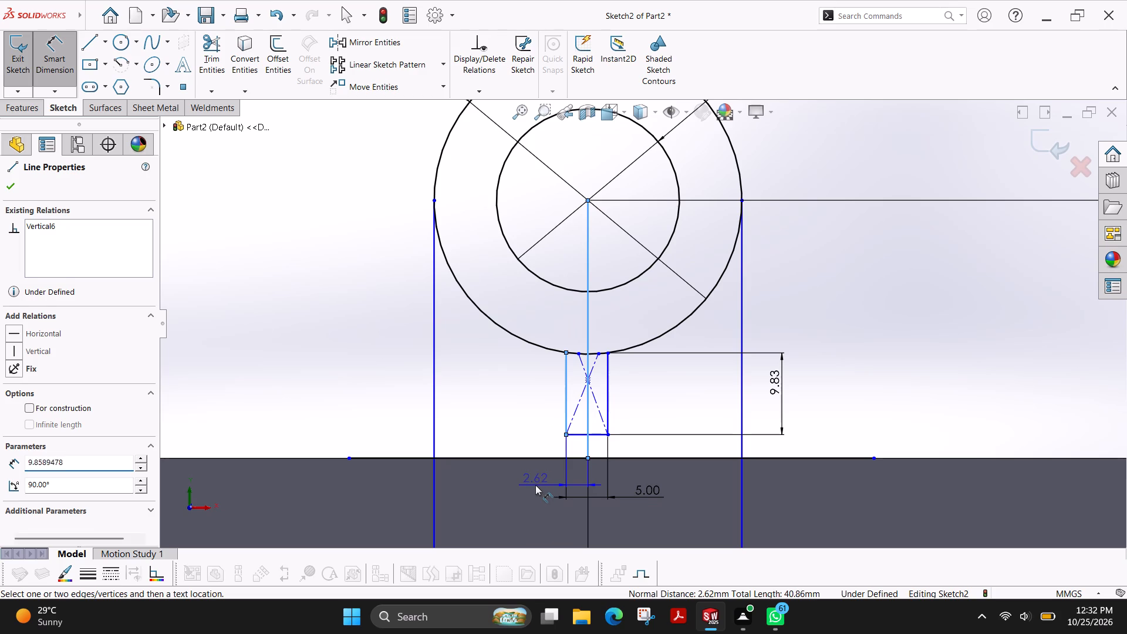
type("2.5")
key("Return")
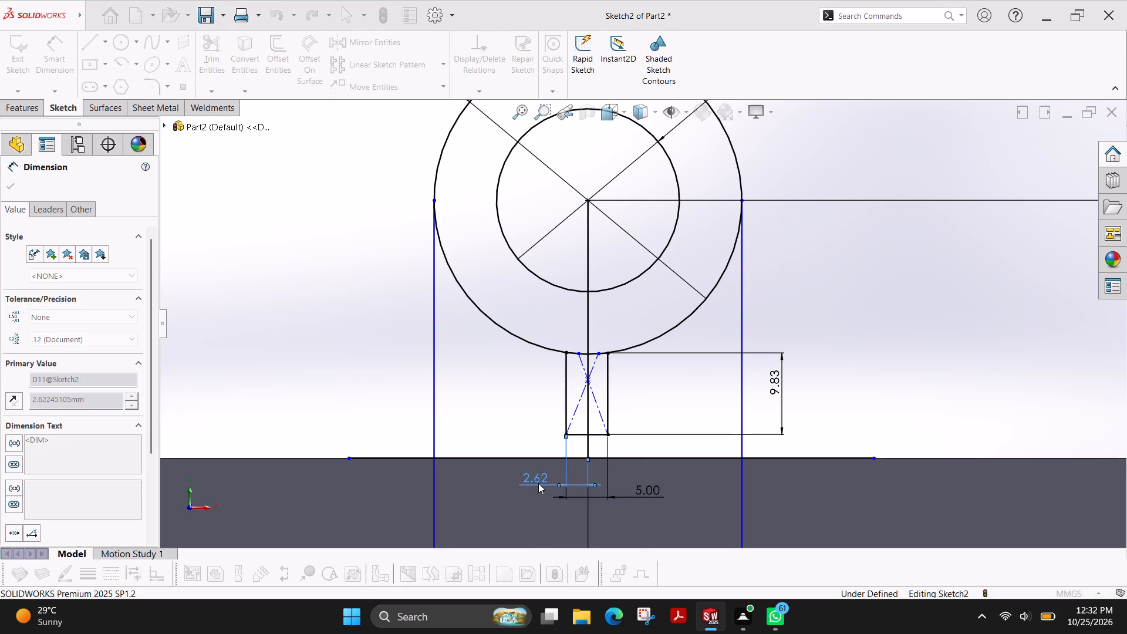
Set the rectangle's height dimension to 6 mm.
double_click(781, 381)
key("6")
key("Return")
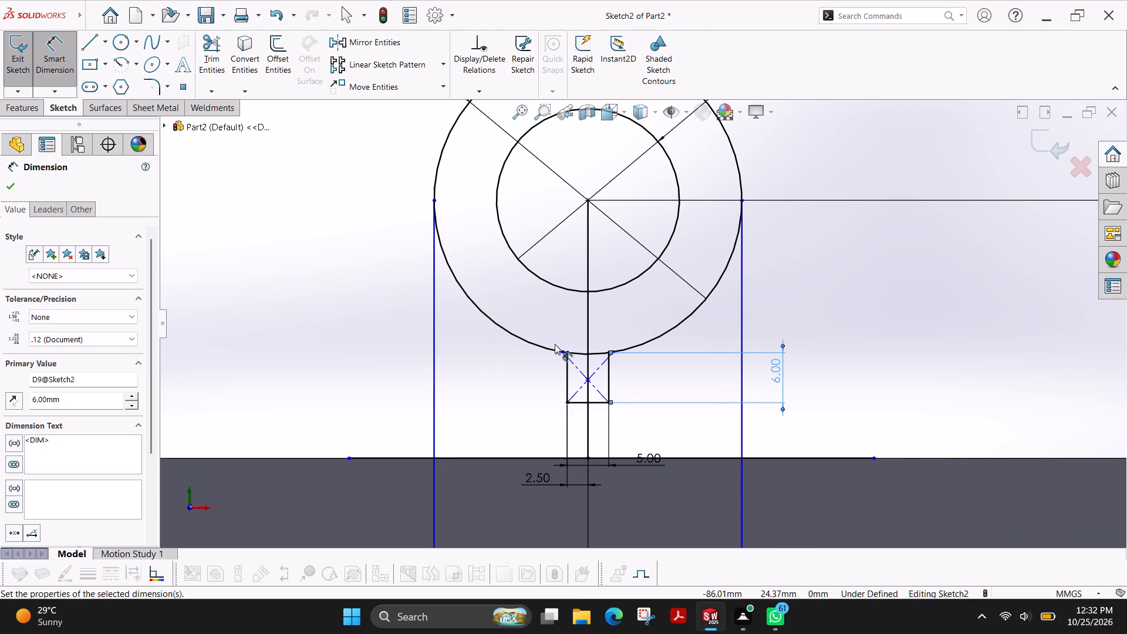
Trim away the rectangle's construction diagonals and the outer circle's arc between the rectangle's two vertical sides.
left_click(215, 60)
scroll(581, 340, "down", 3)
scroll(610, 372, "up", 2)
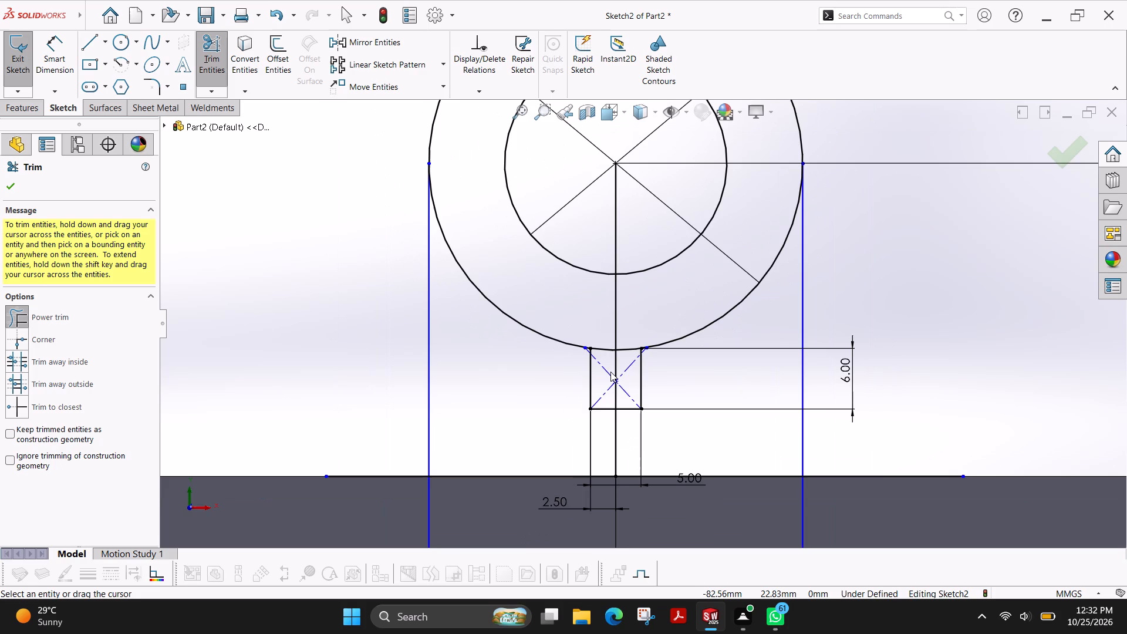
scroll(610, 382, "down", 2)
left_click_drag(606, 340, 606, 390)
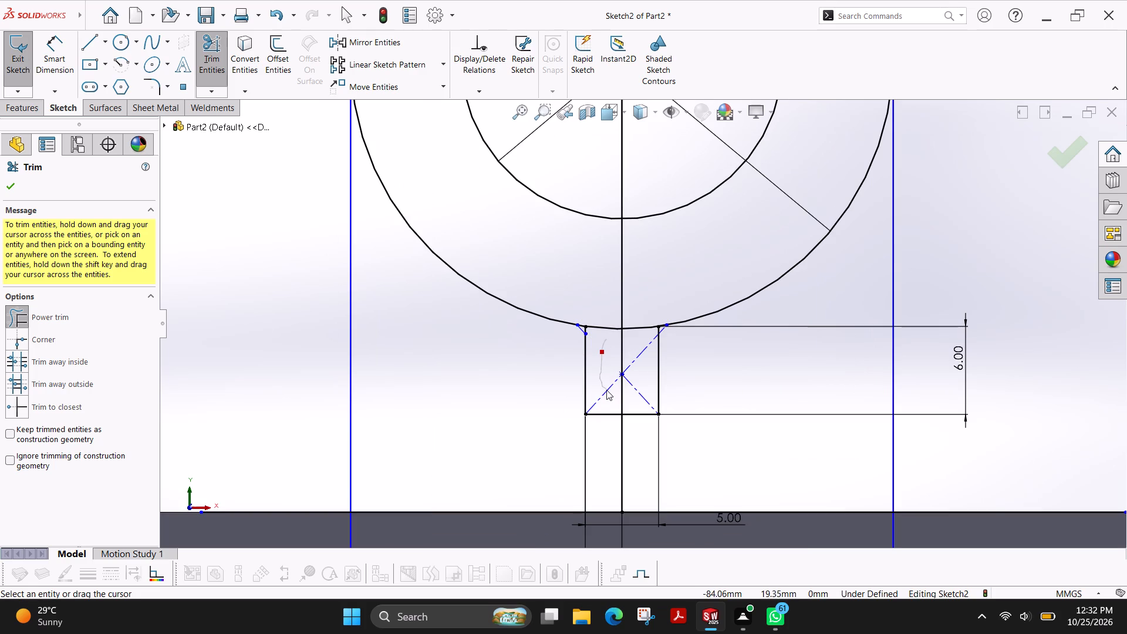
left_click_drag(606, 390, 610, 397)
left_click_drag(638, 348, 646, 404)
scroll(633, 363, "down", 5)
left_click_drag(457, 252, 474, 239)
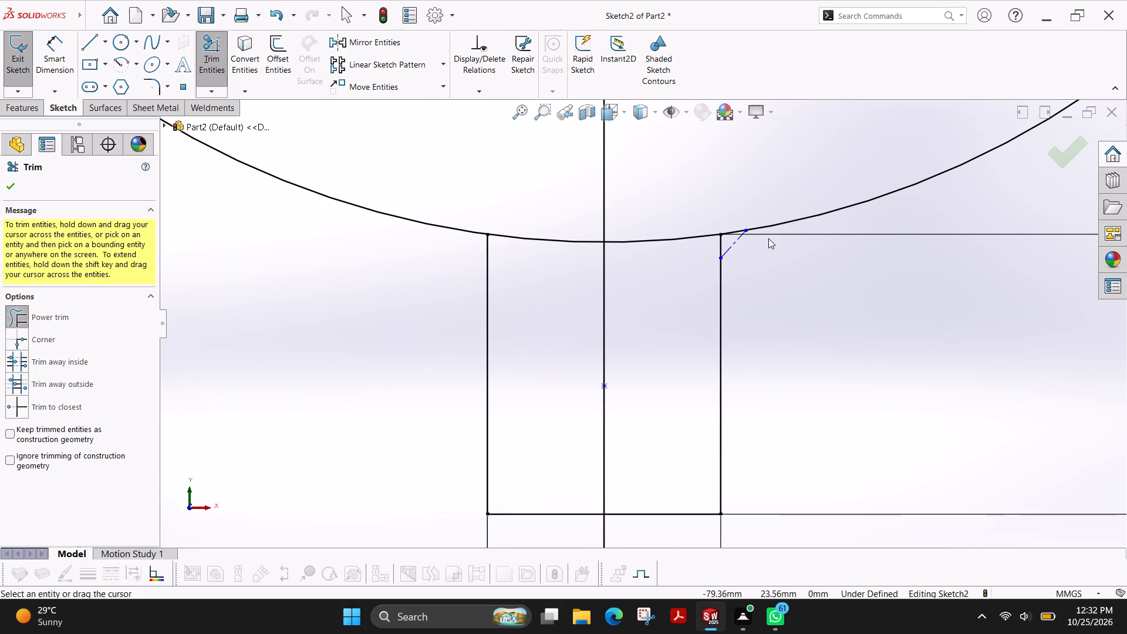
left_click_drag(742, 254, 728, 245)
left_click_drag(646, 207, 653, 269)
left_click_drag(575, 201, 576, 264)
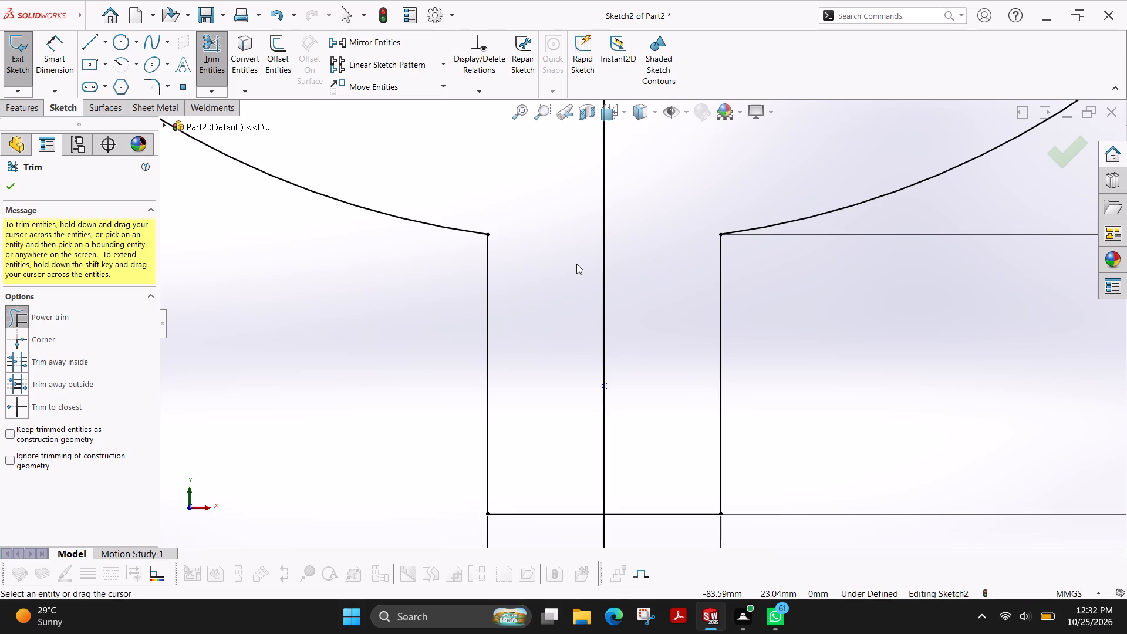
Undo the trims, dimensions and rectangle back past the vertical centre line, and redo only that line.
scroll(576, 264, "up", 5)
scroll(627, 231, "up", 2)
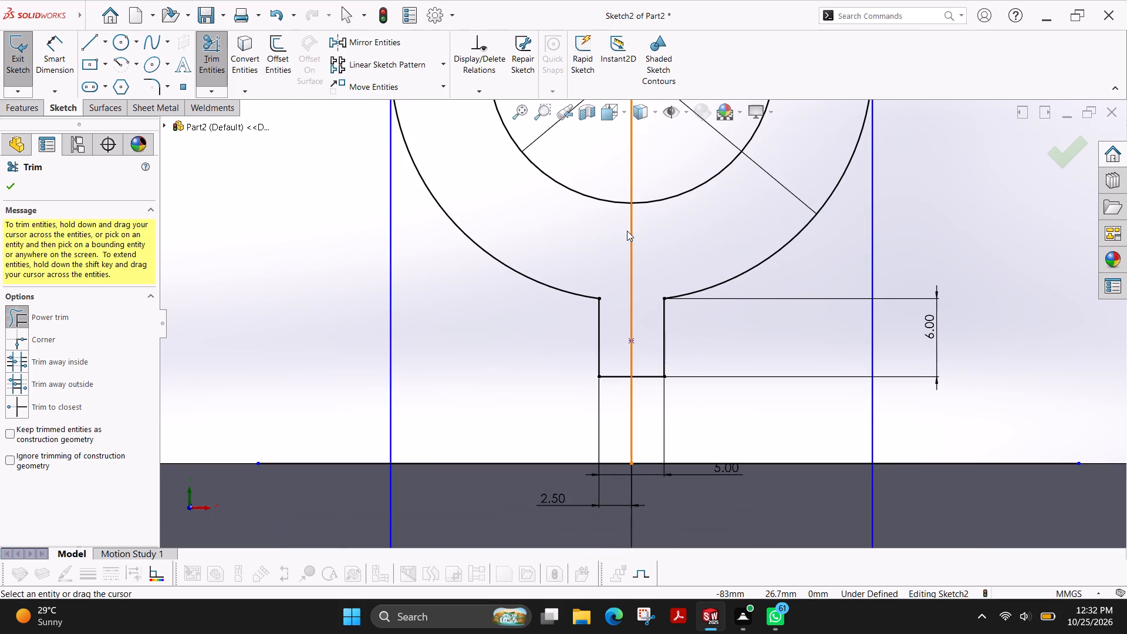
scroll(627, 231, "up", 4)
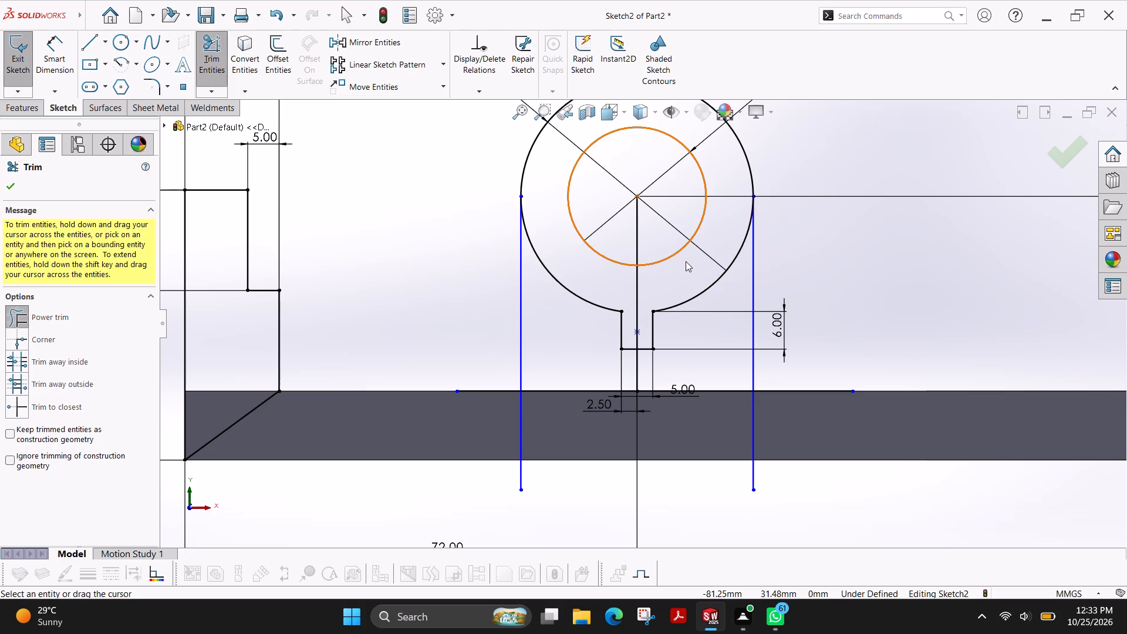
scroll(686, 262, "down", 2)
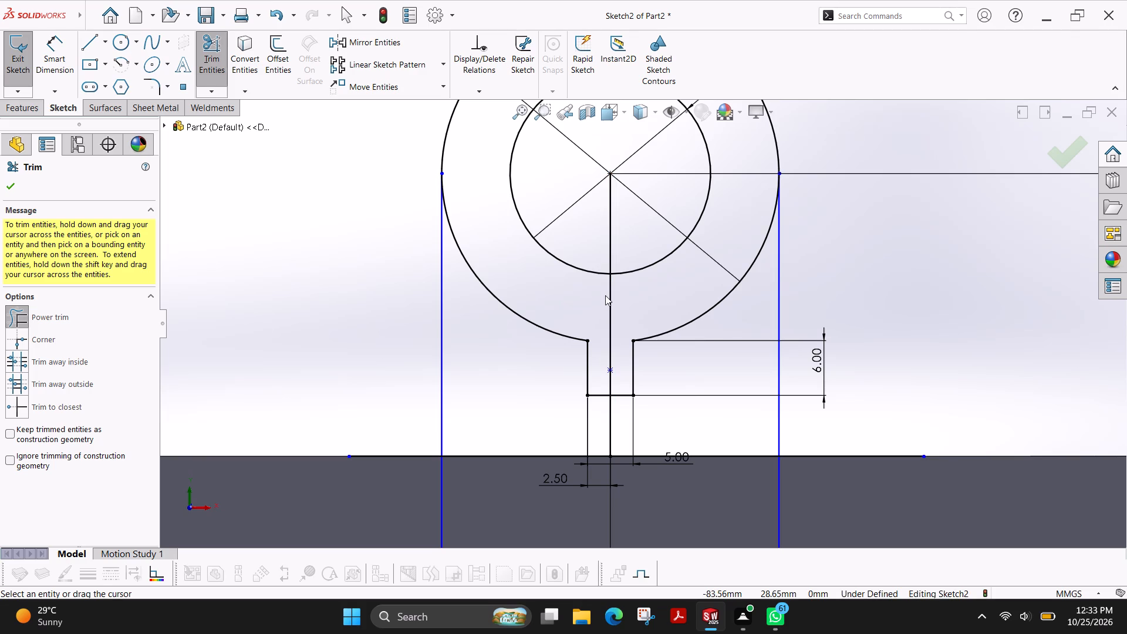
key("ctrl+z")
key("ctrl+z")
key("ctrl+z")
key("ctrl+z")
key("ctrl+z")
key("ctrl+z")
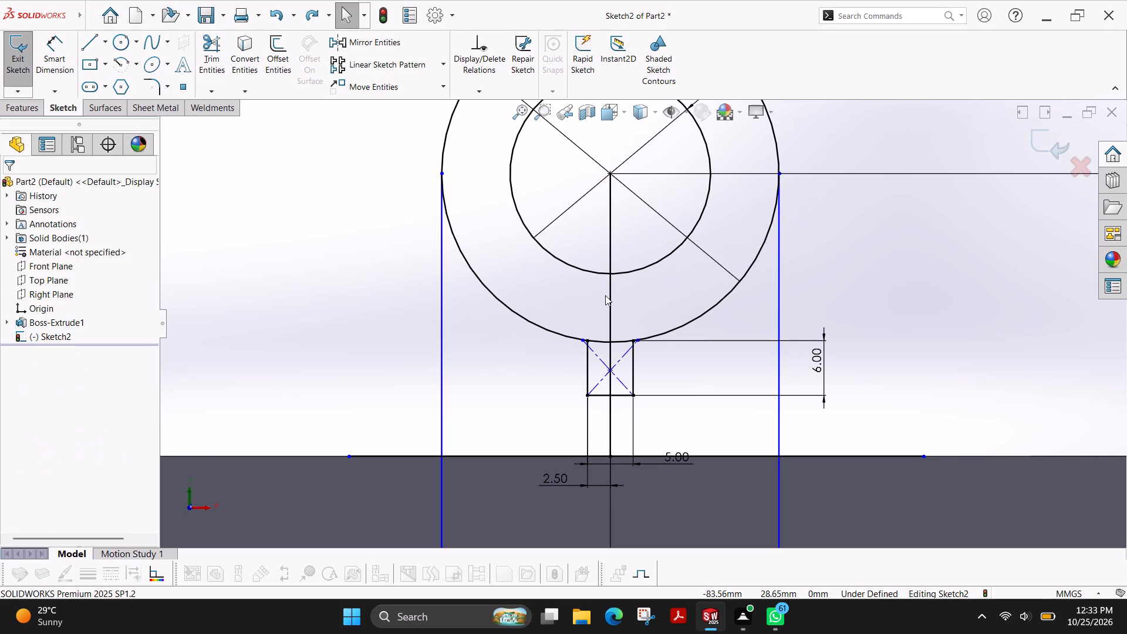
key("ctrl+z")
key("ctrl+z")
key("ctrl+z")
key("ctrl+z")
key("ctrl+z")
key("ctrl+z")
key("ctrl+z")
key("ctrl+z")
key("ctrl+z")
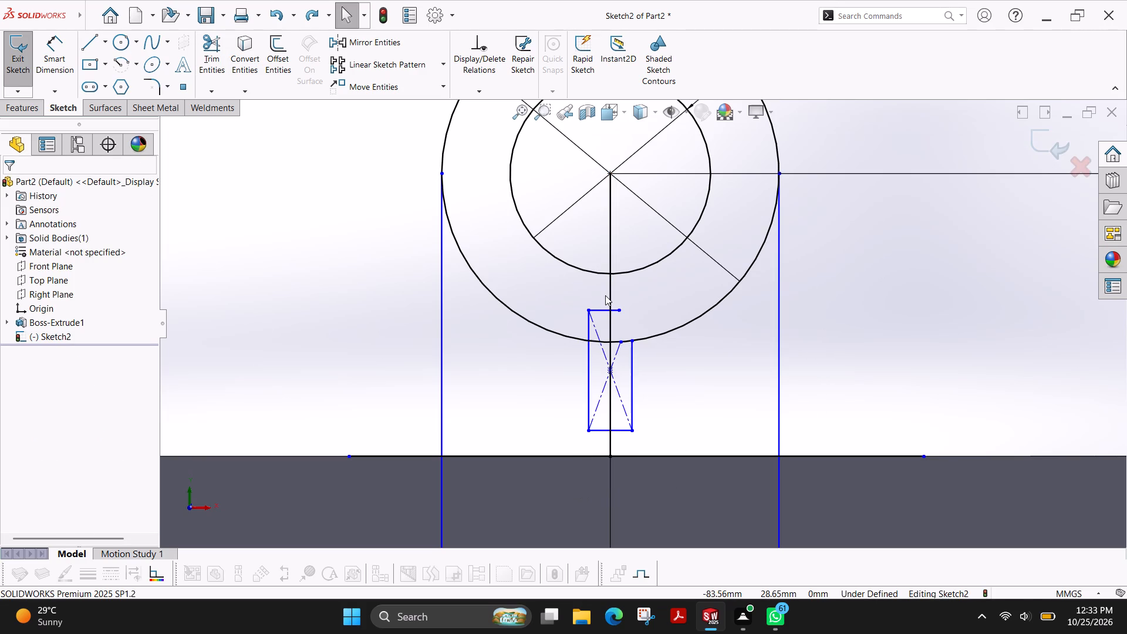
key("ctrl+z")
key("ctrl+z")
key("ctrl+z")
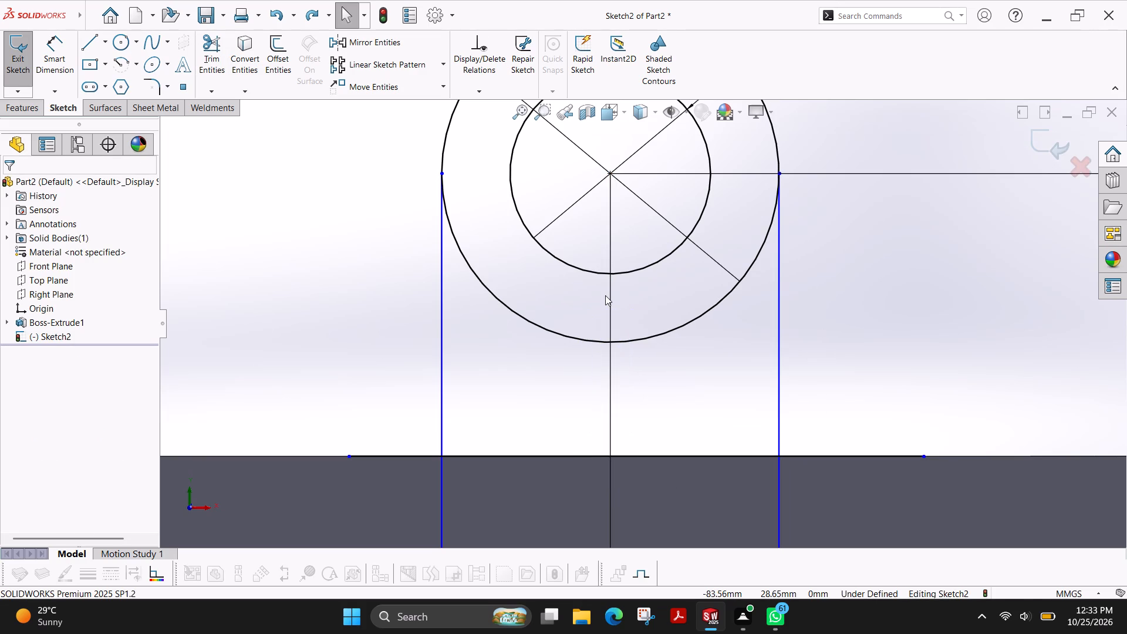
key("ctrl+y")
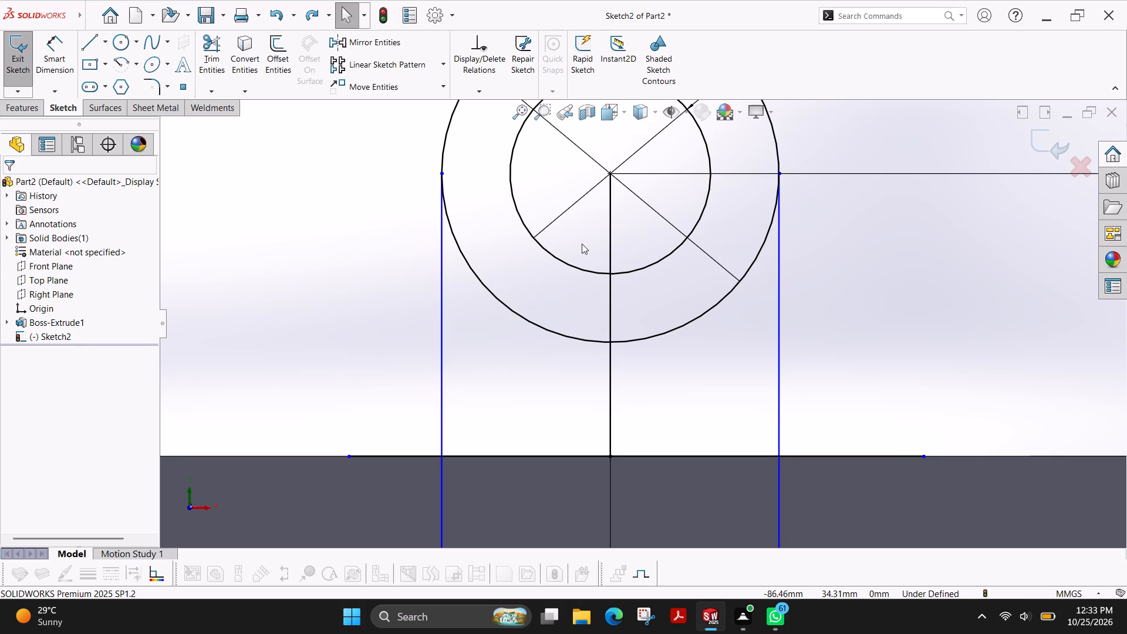
Trim away the lower arc of the 37 mm circle between the two vertical lug lines.
left_click(219, 55)
left_click_drag(549, 281, 539, 376)
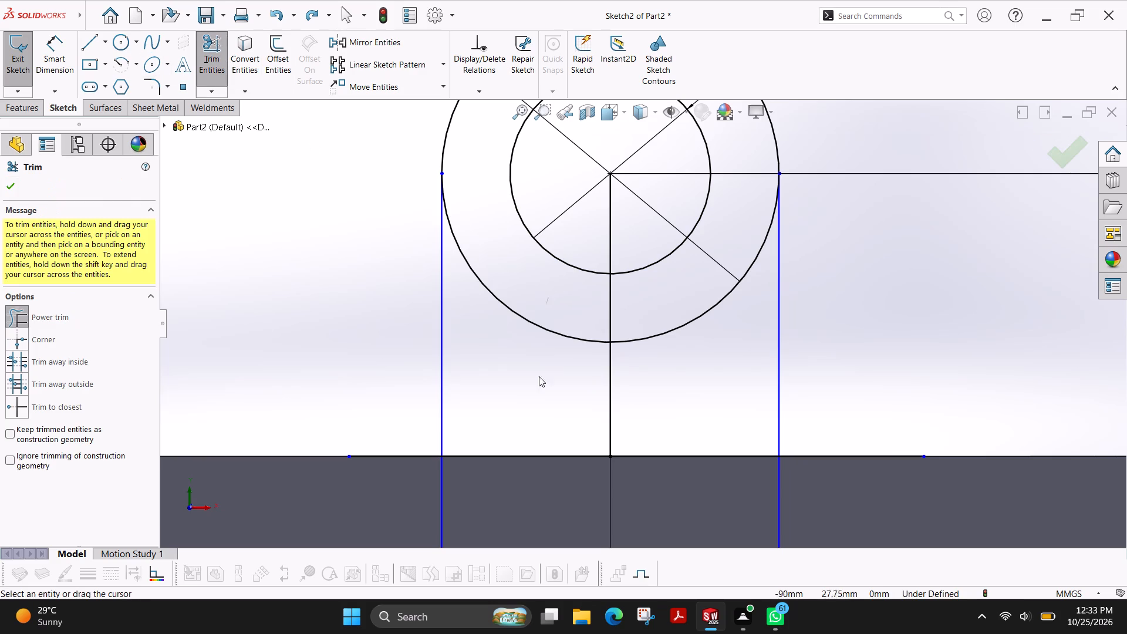
left_click_drag(539, 376, 539, 394)
left_click_drag(675, 309, 717, 381)
scroll(686, 275, "up", 2)
scroll(686, 275, "down", 2)
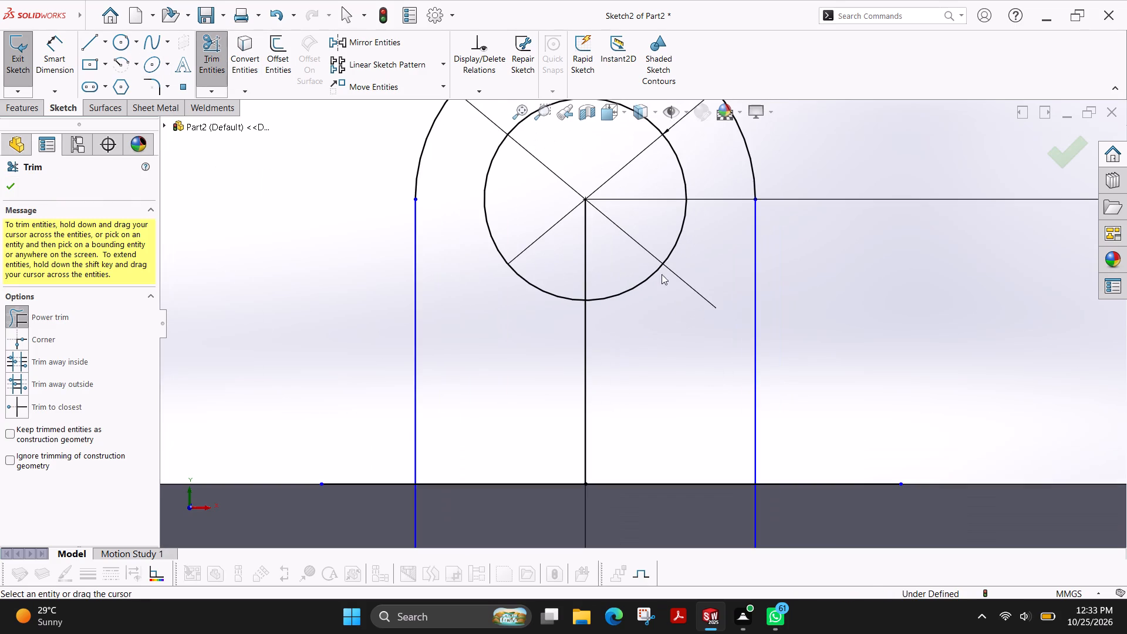
left_click(16, 184)
Sketch a centre rectangle about 2.9 by 8.7 mm on the vertical centre line, straddling the bottom of the 22 mm circle.
left_click(91, 66)
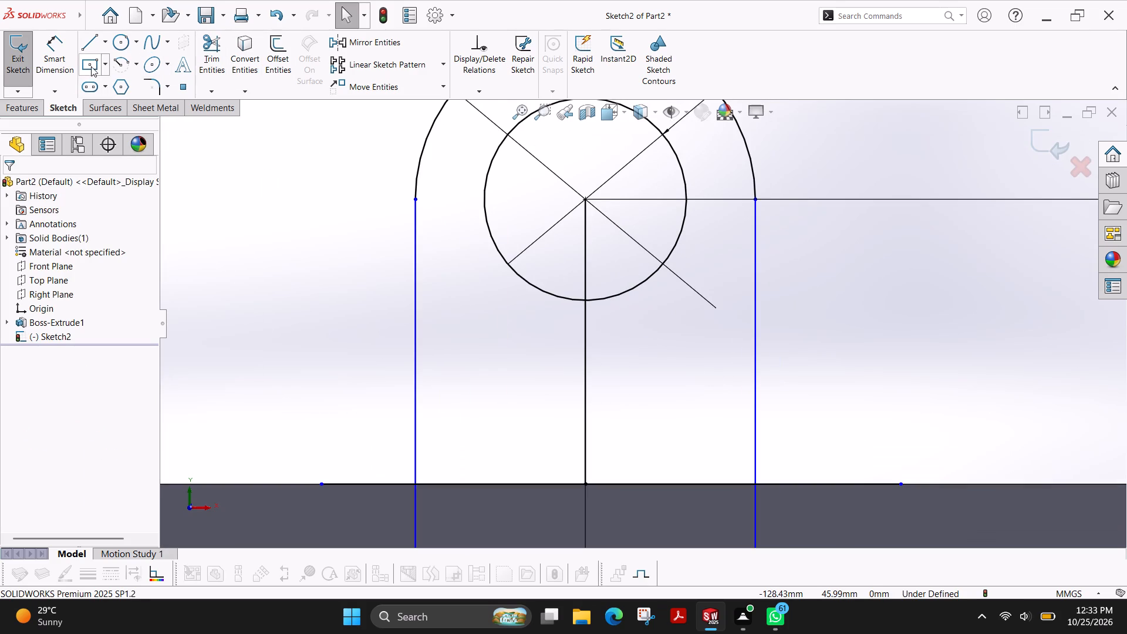
left_click(585, 321)
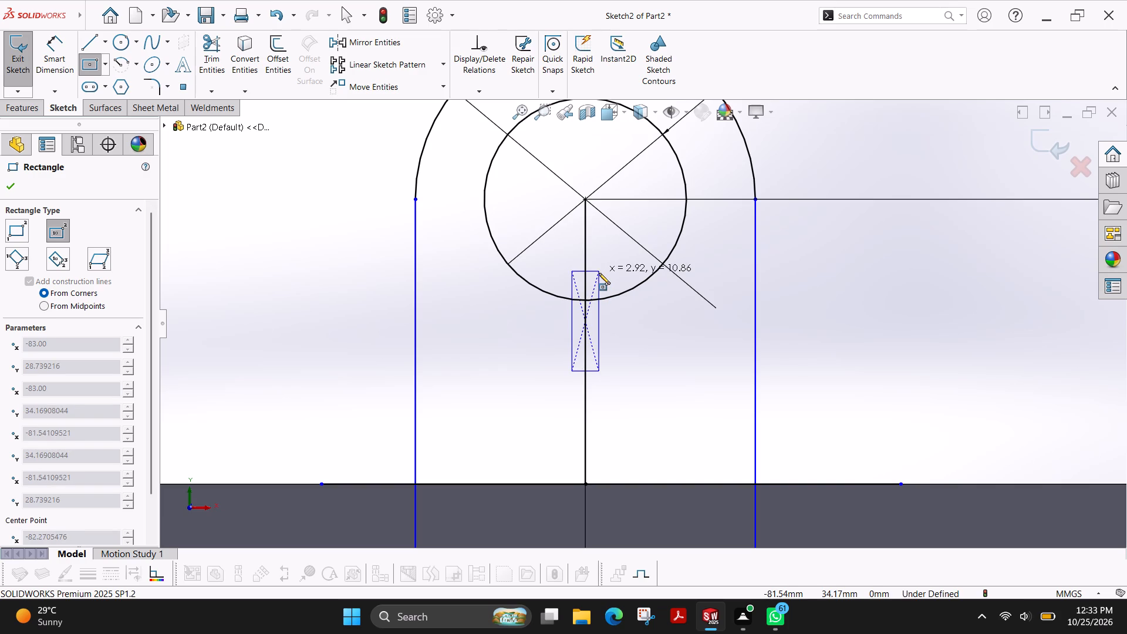
left_click(599, 281)
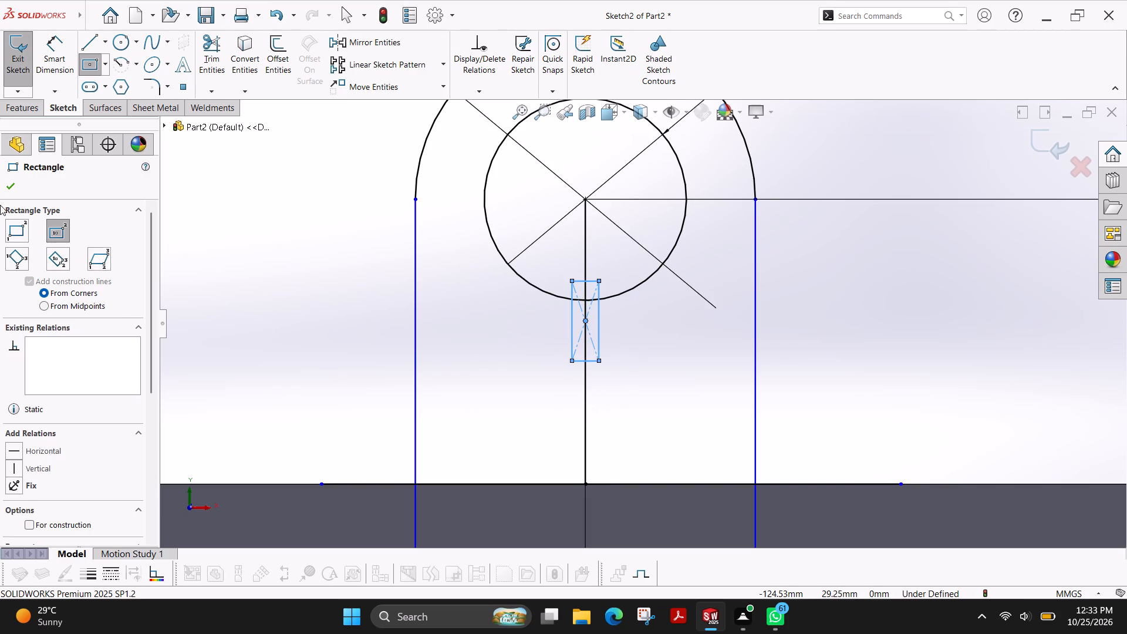
left_click(5, 188)
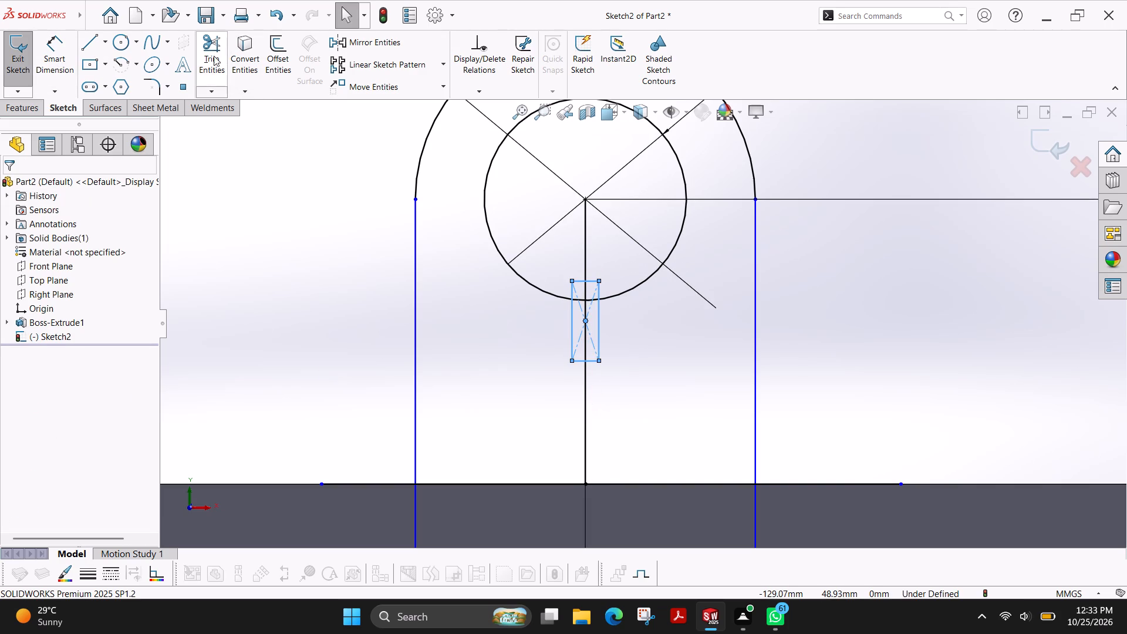
Dimension the rectangle's width to 5 mm and place its left side 2.5 mm from the vertical centre line.
left_click(66, 64)
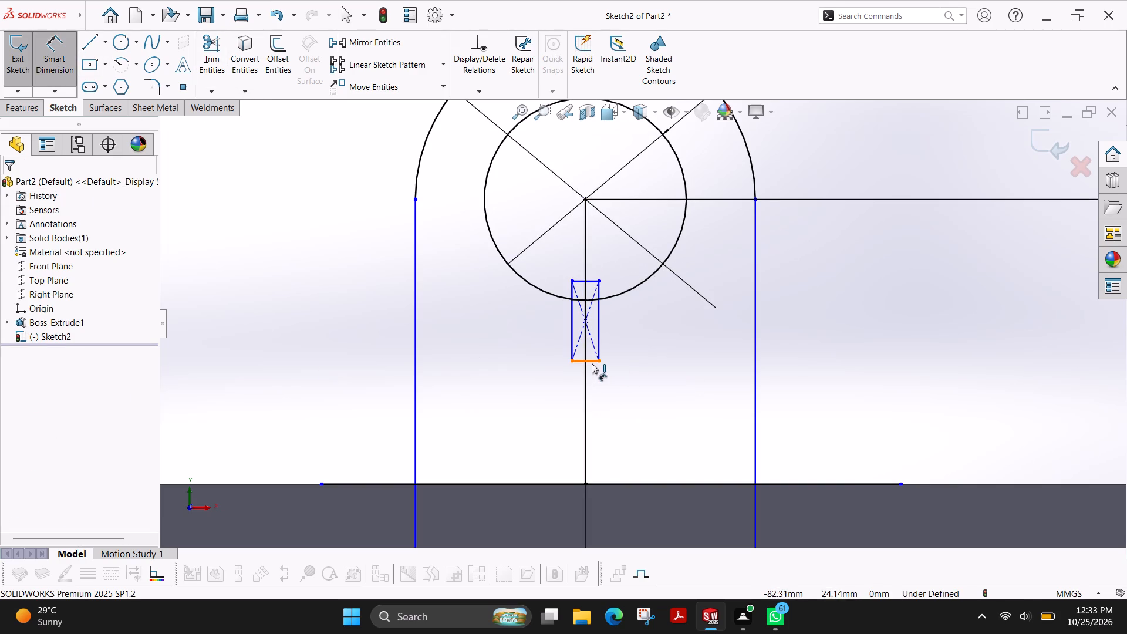
left_click(592, 363)
left_click(623, 392)
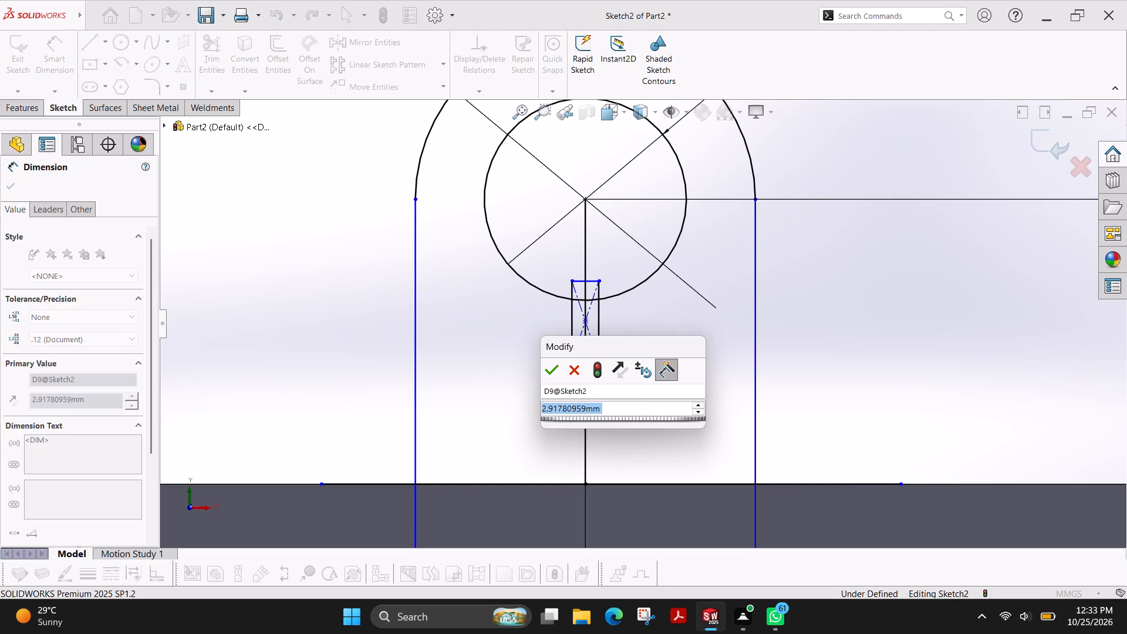
key("5")
key("Return")
scroll(593, 335, "down", 4)
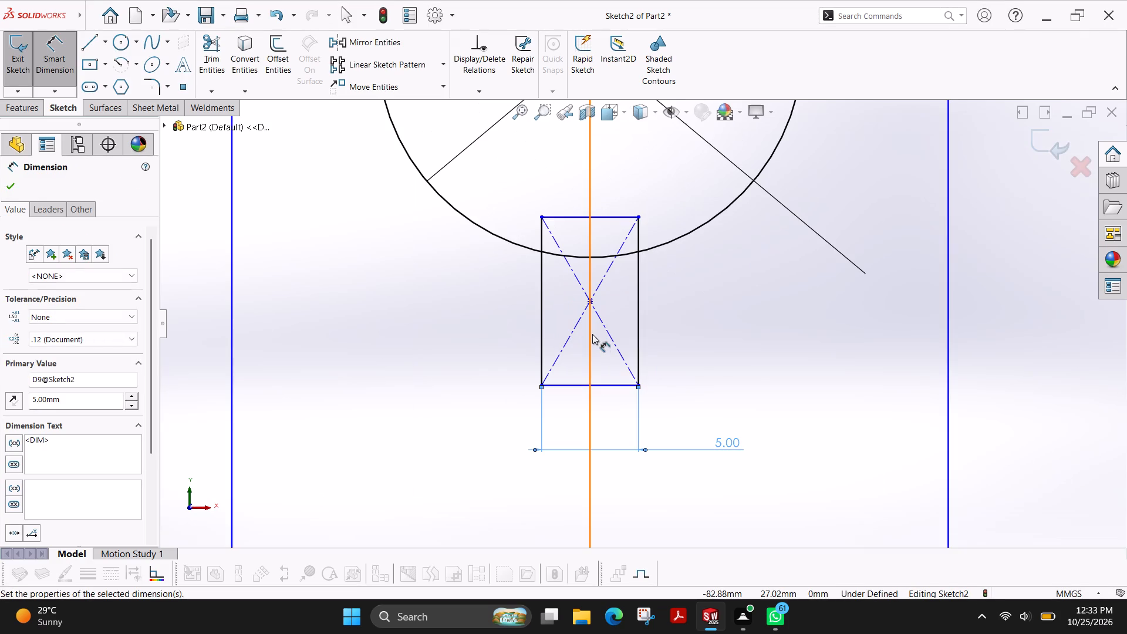
left_click(589, 343)
left_click(542, 342)
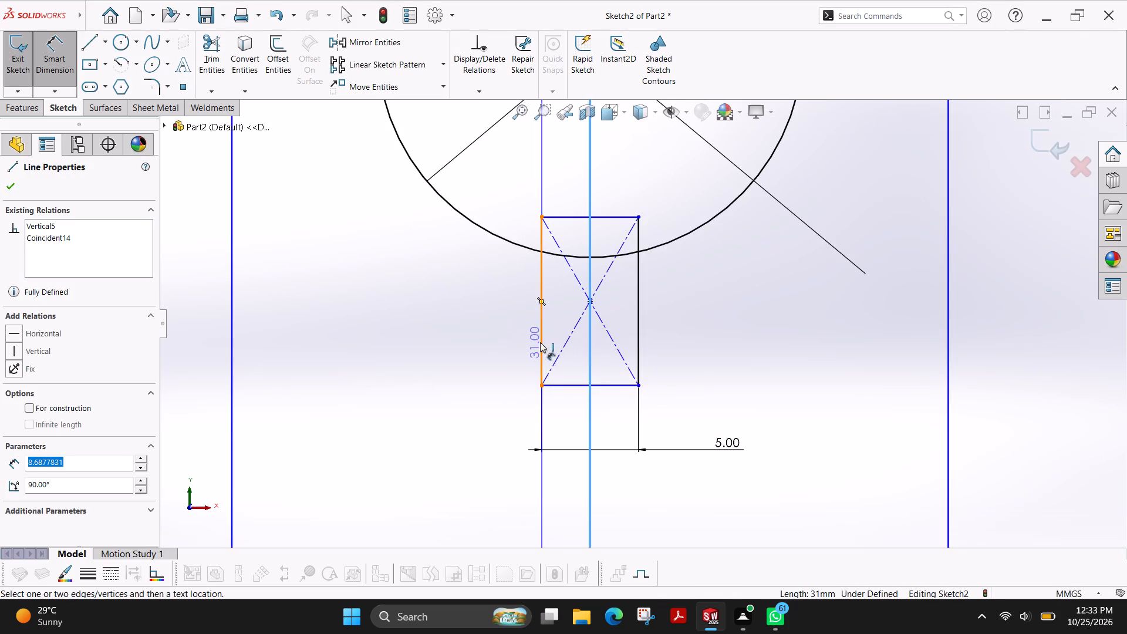
left_click(490, 411)
key("Return")
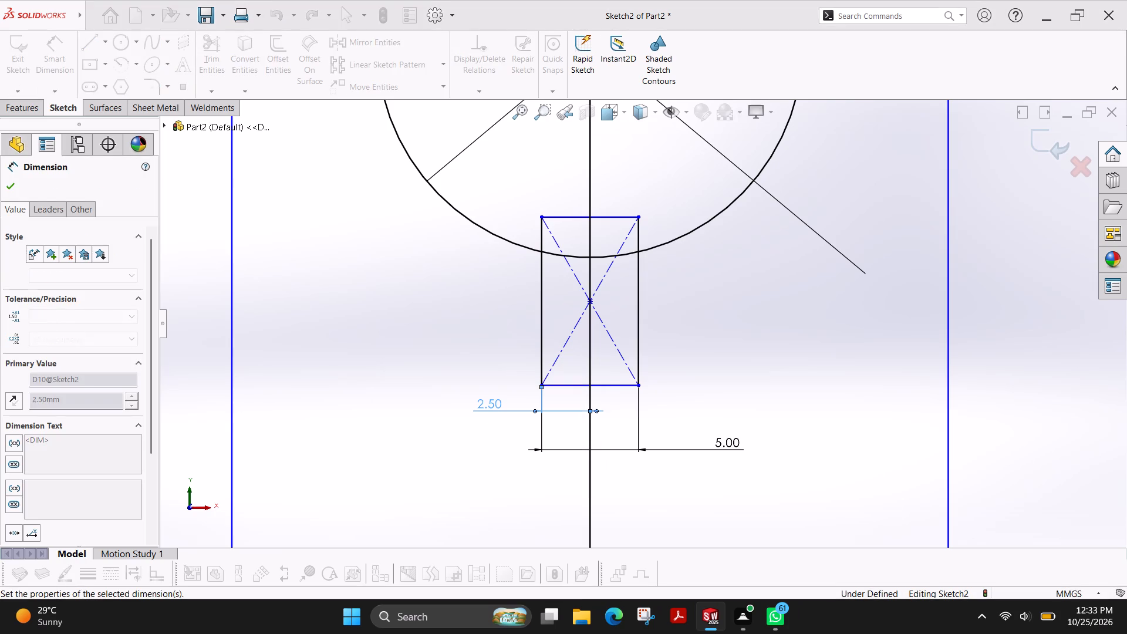
Trim away the rectangle's portion inside the 22 mm circle and all of its construction diagonals.
scroll(678, 202, "up", 1)
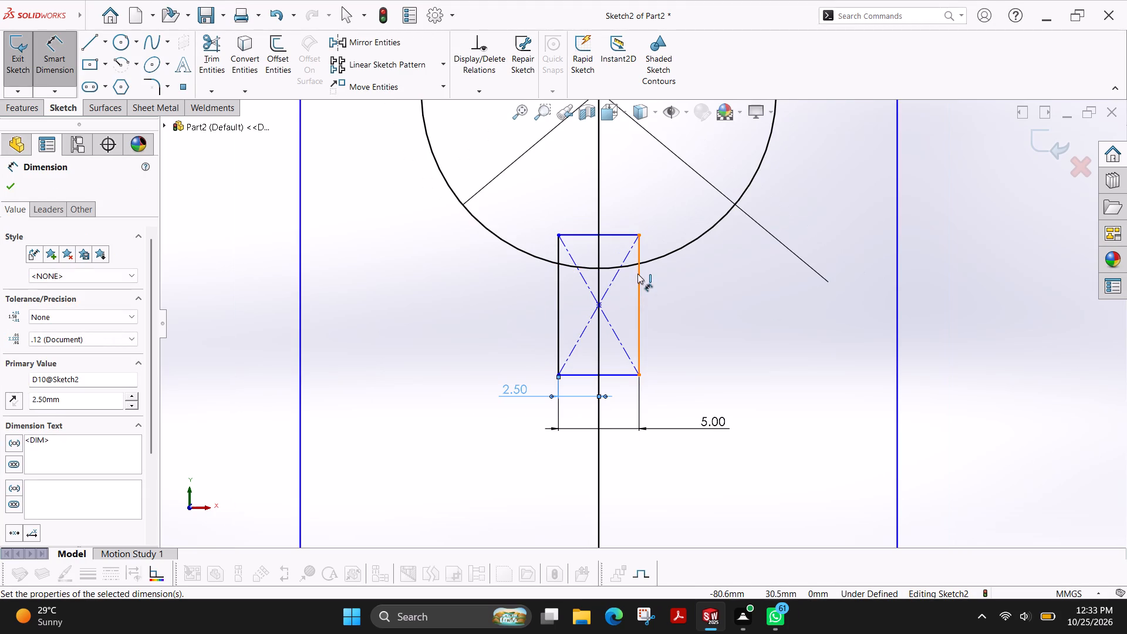
left_click(208, 49)
scroll(615, 161, "down", 2)
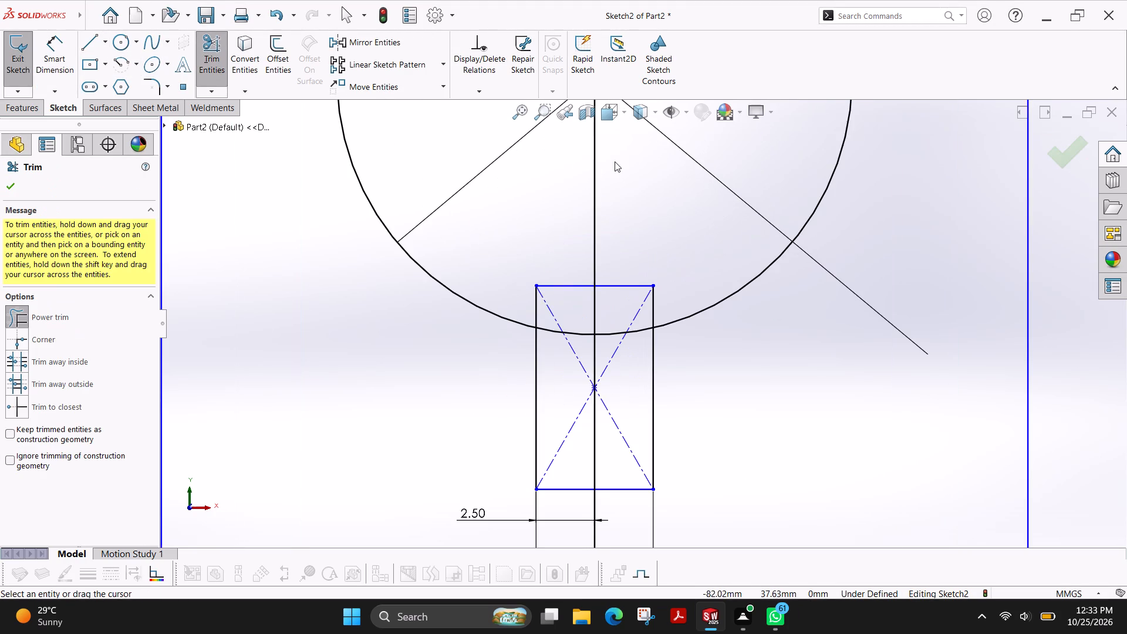
left_click_drag(674, 291, 625, 259)
left_click_drag(552, 260, 559, 292)
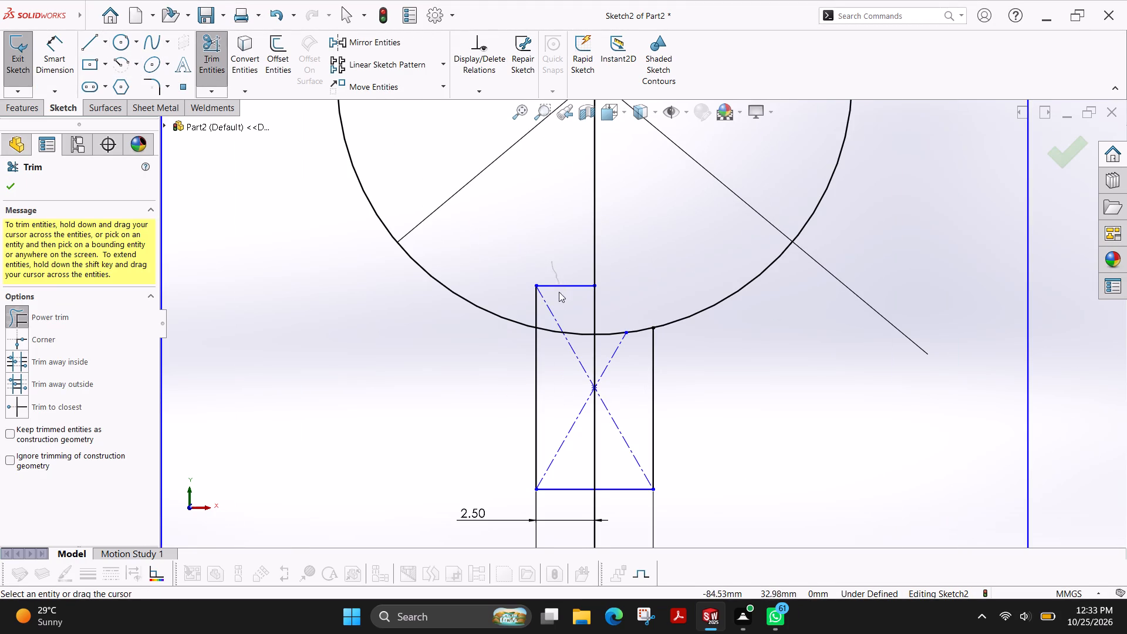
left_click_drag(559, 292, 522, 295)
left_click_drag(619, 371, 613, 358)
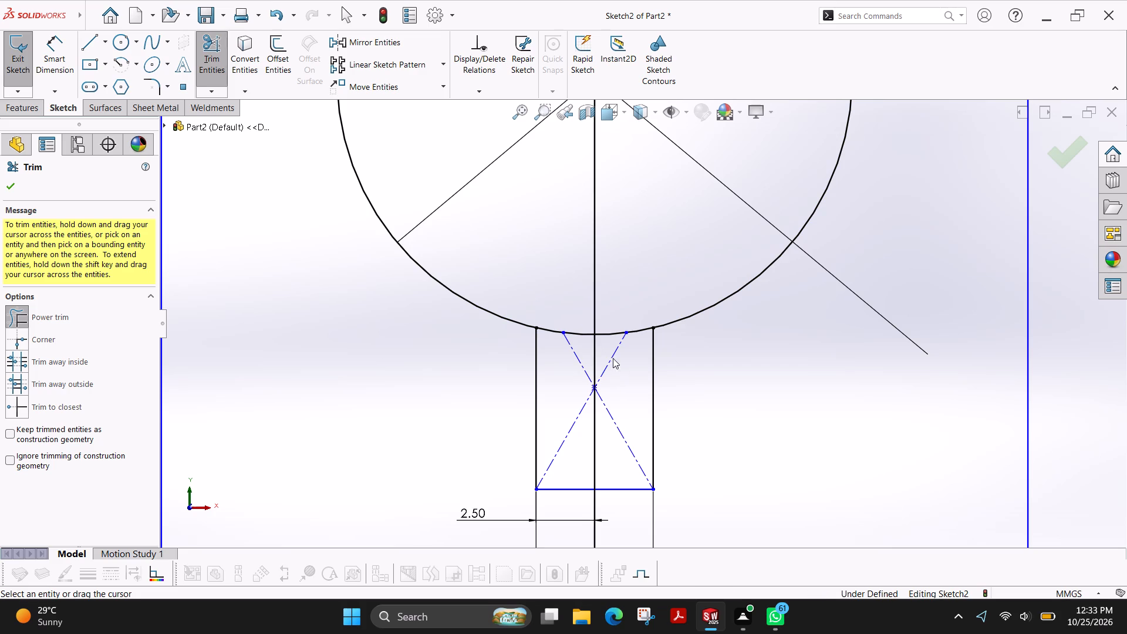
left_click_drag(613, 358, 616, 447)
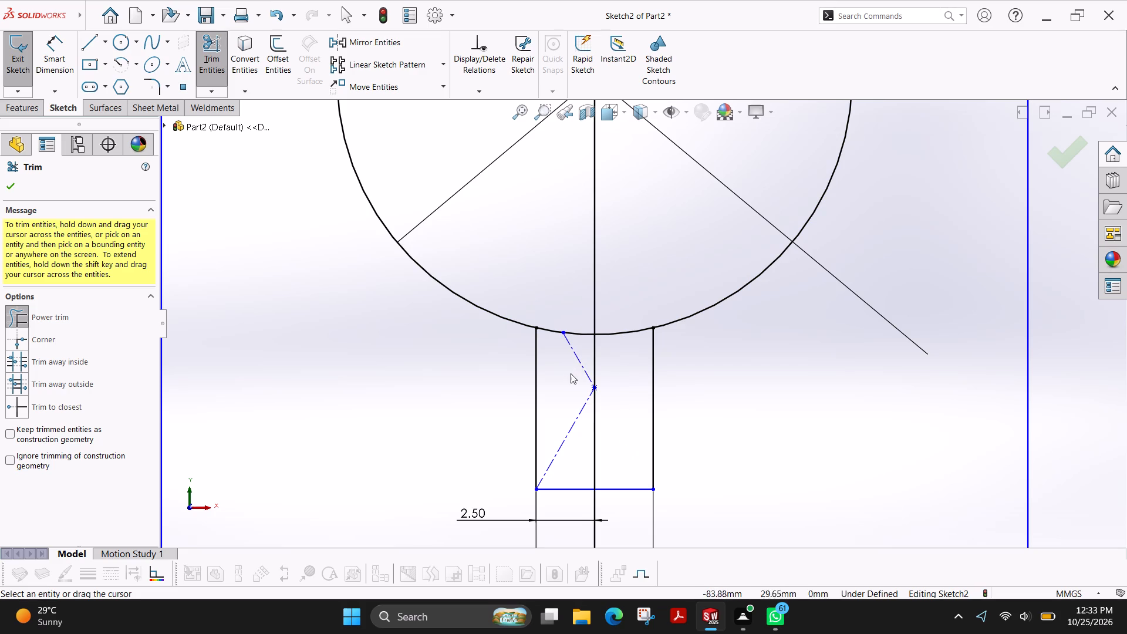
left_click_drag(570, 375, 564, 448)
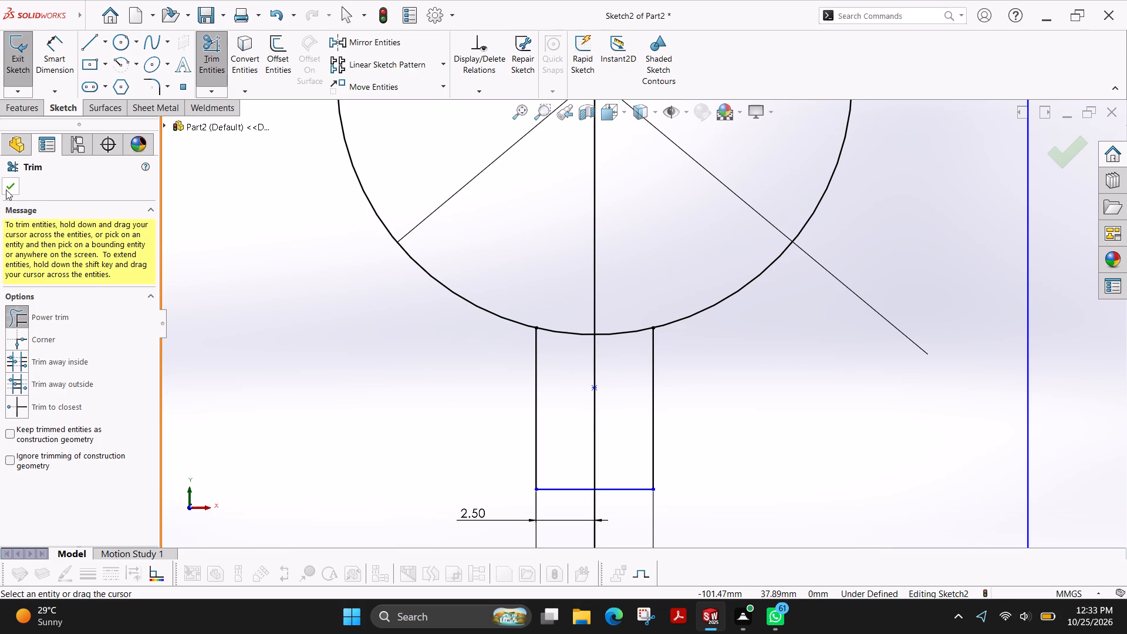
left_click(6, 190)
Dimension the keyway's vertical side below the 22 mm circle to 6 mm.
left_click(66, 65)
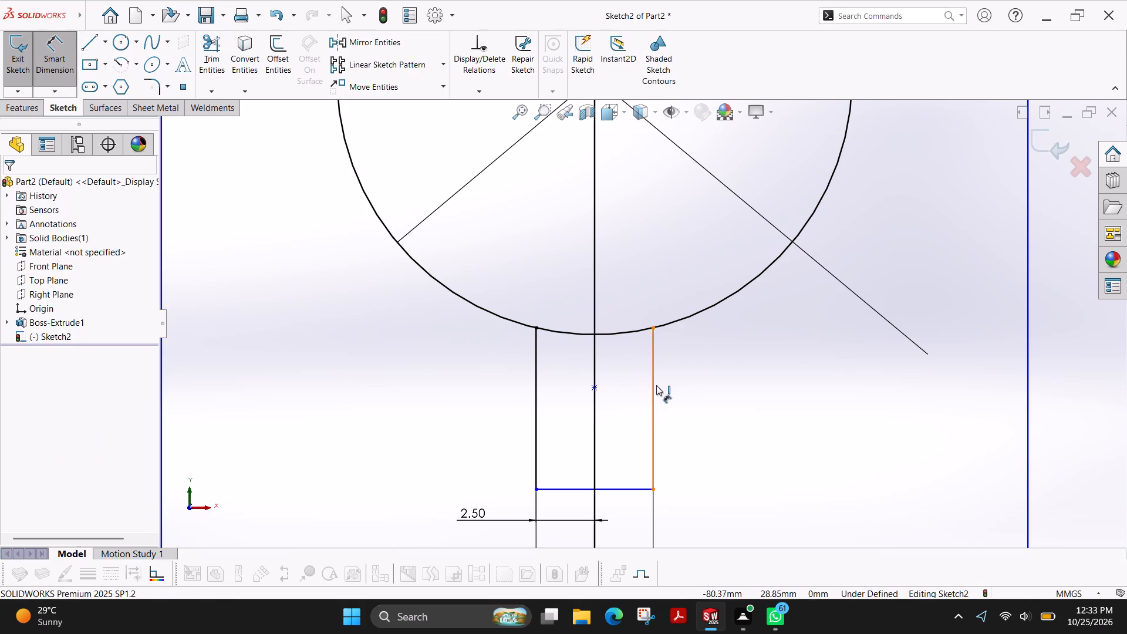
left_click(656, 385)
left_click(842, 400)
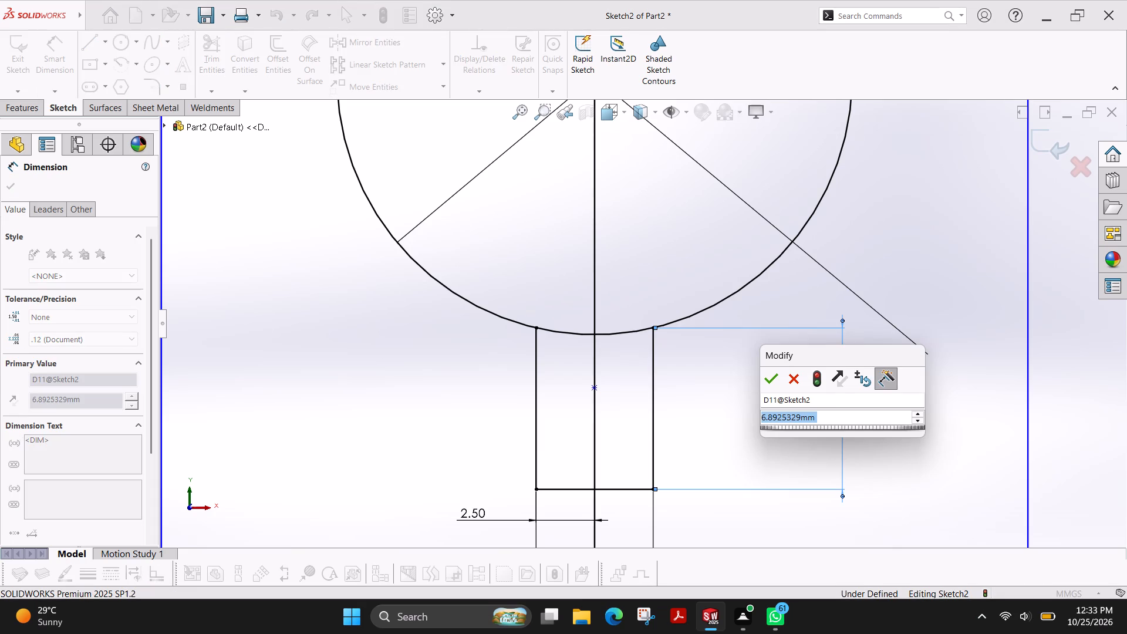
key("6")
key("Return")
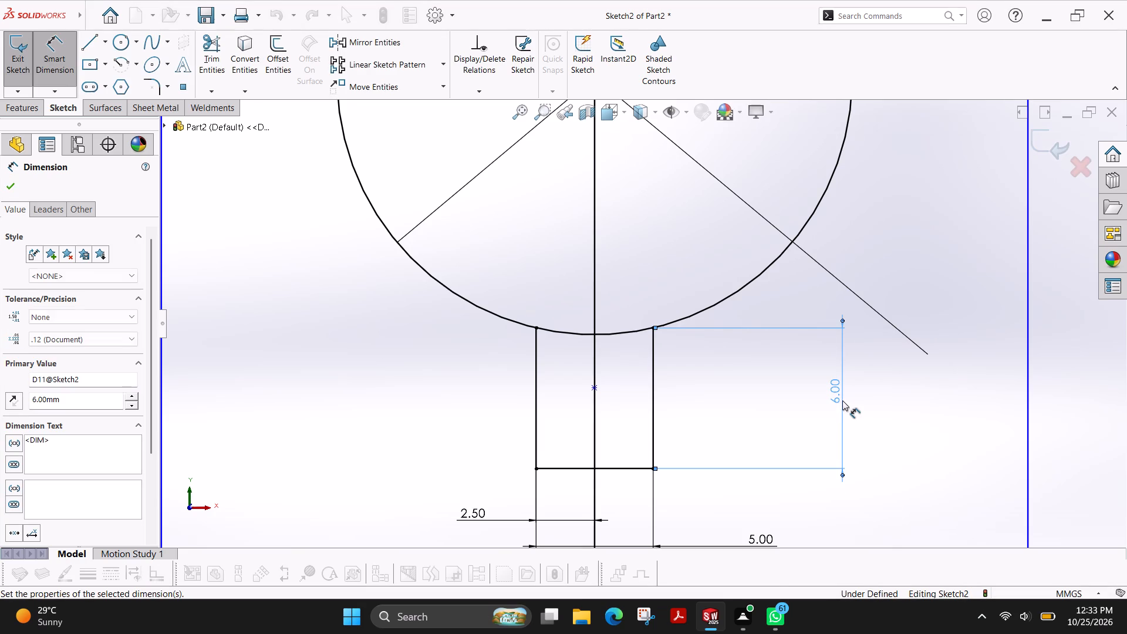
Trim away the 22 mm circle's bottom arc between the keyway's two sides to open the keyway into the hole.
left_click(212, 53)
left_click_drag(570, 296, 568, 348)
left_click_drag(618, 303, 628, 360)
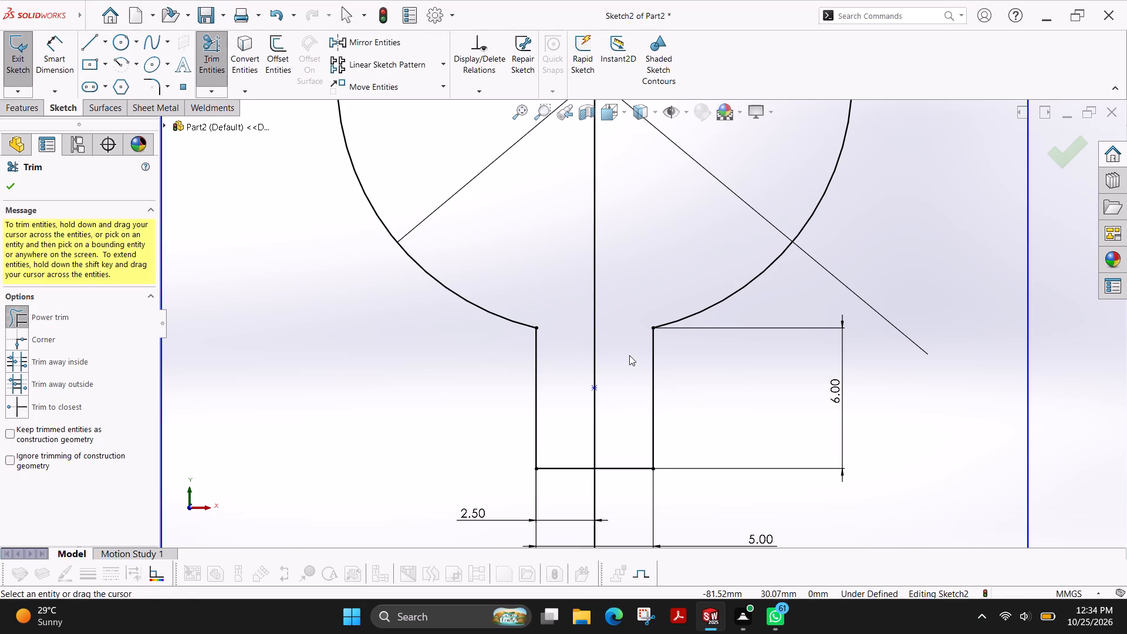
Trim the lug's vertical lines below the bar's top edge and the base line's overhangs beyond both lug sides.
scroll(629, 355, "up", 7)
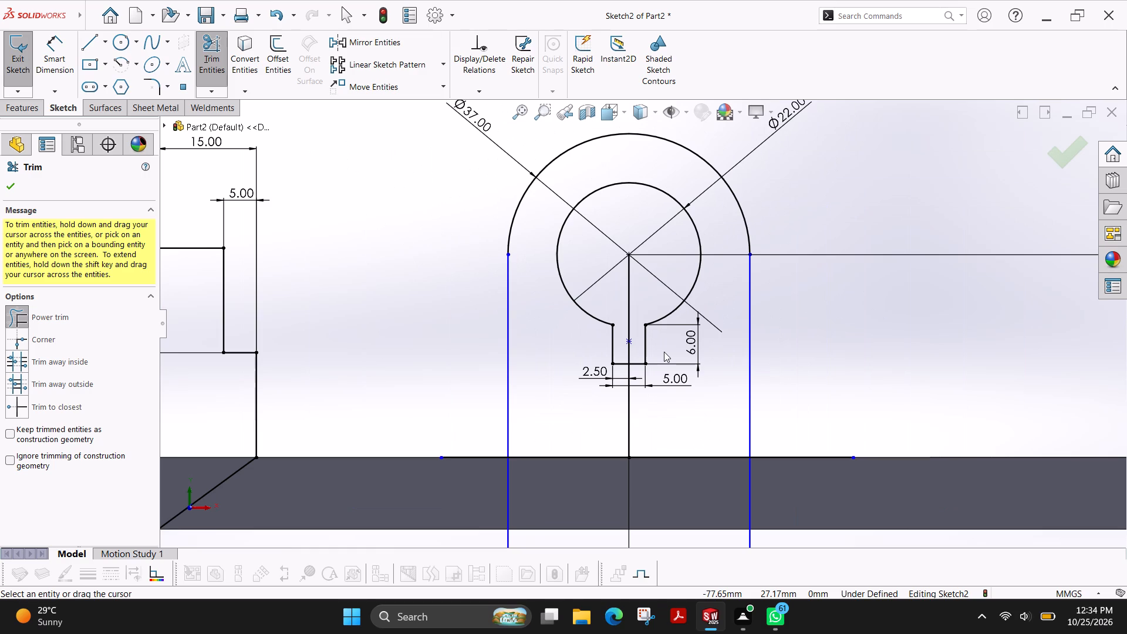
scroll(696, 356, "up", 2)
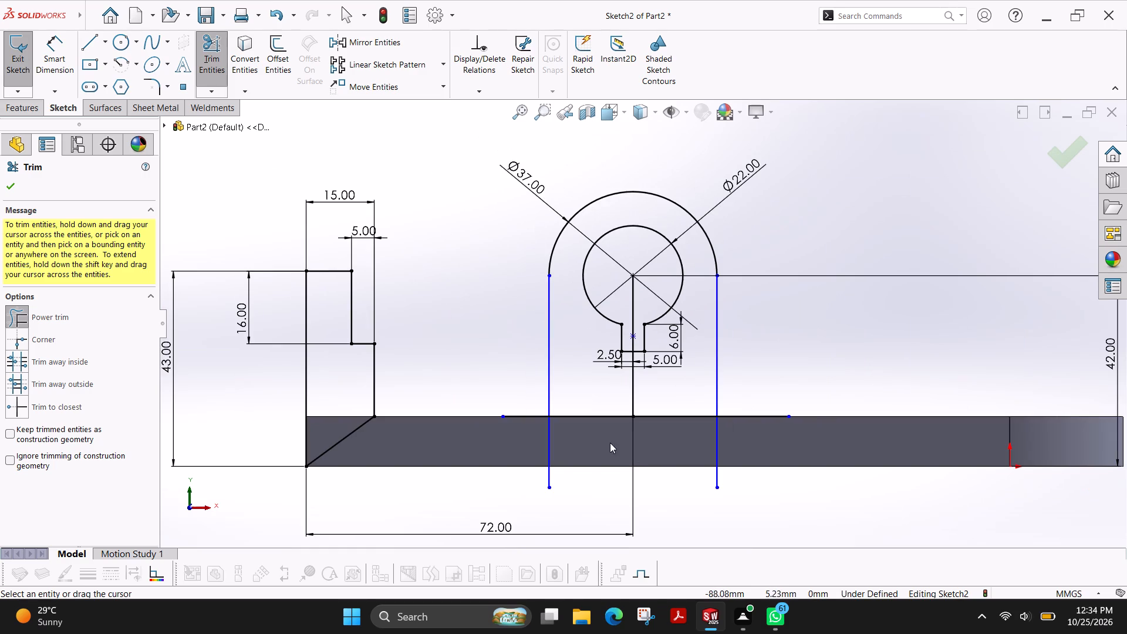
left_click_drag(608, 443, 504, 443)
left_click_drag(691, 456, 753, 455)
left_click_drag(757, 402, 756, 456)
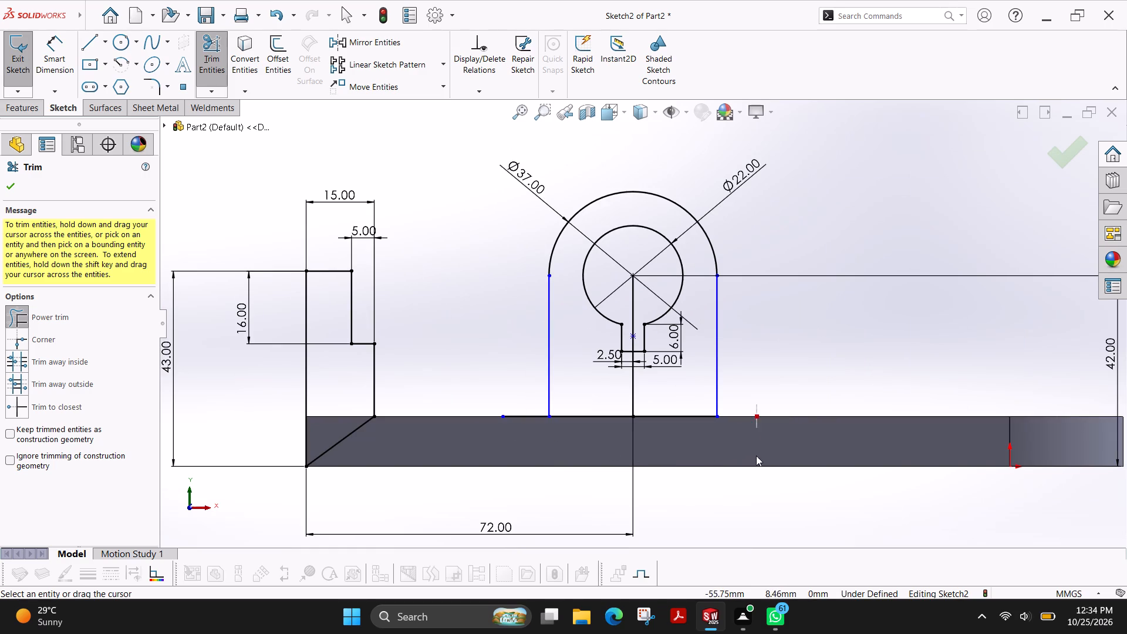
left_click_drag(756, 456, 754, 456)
left_click_drag(511, 388, 523, 437)
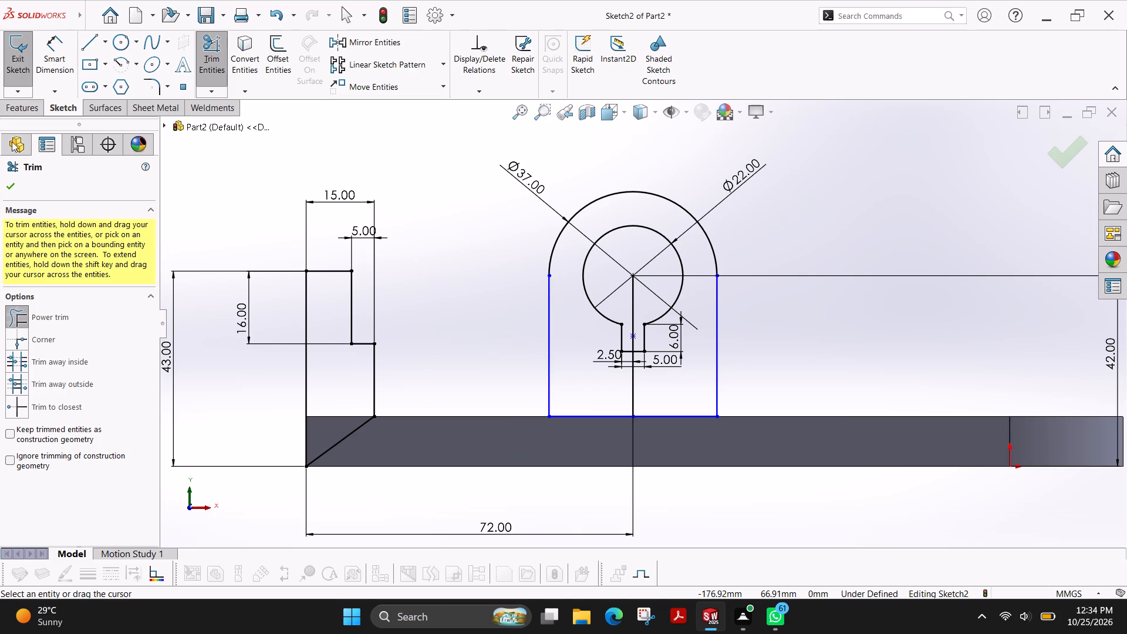
left_click(11, 182)
Extrude the keyed lug region and the stepped upright region 50 mm in the reversed direction, across the bar.
left_click(22, 113)
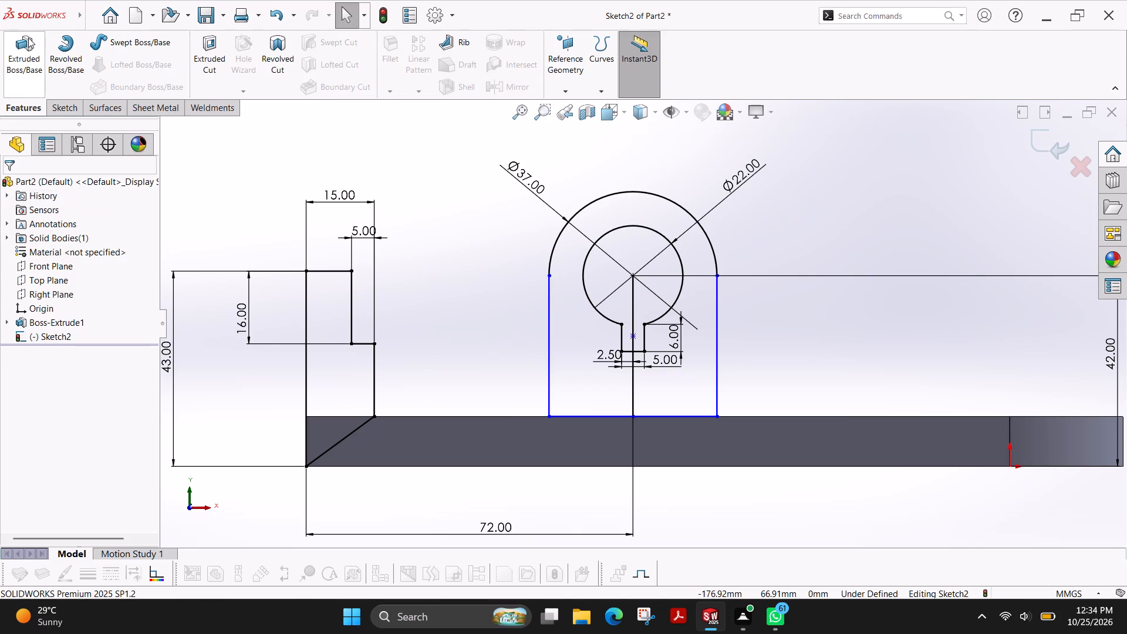
left_click(28, 38)
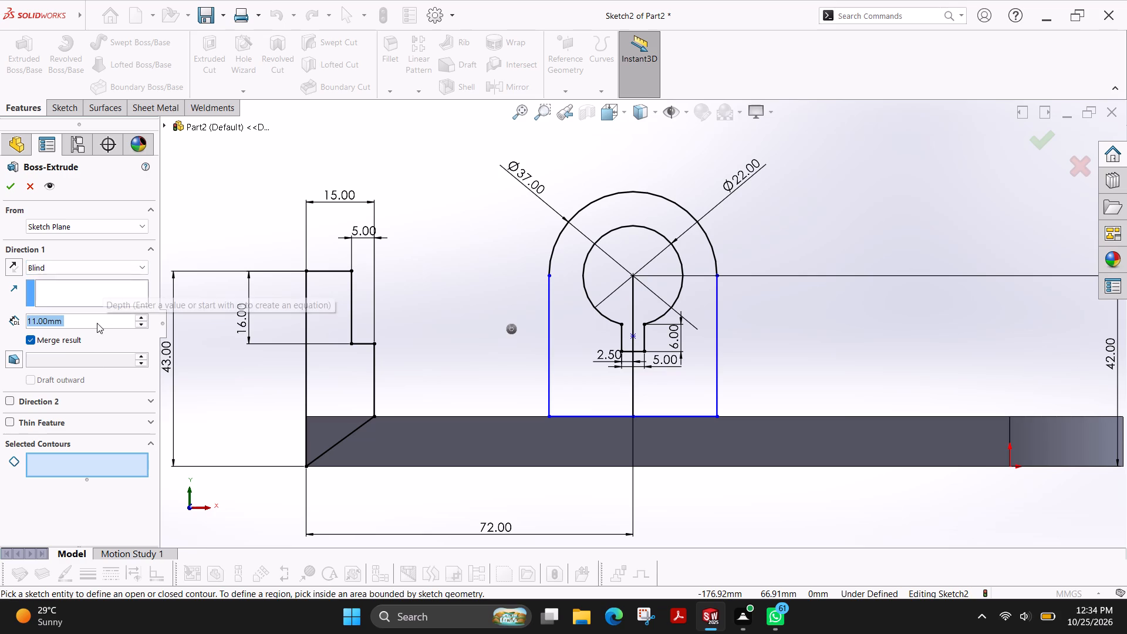
middle_click_drag(845, 301, 799, 360, "ctrl+shift")
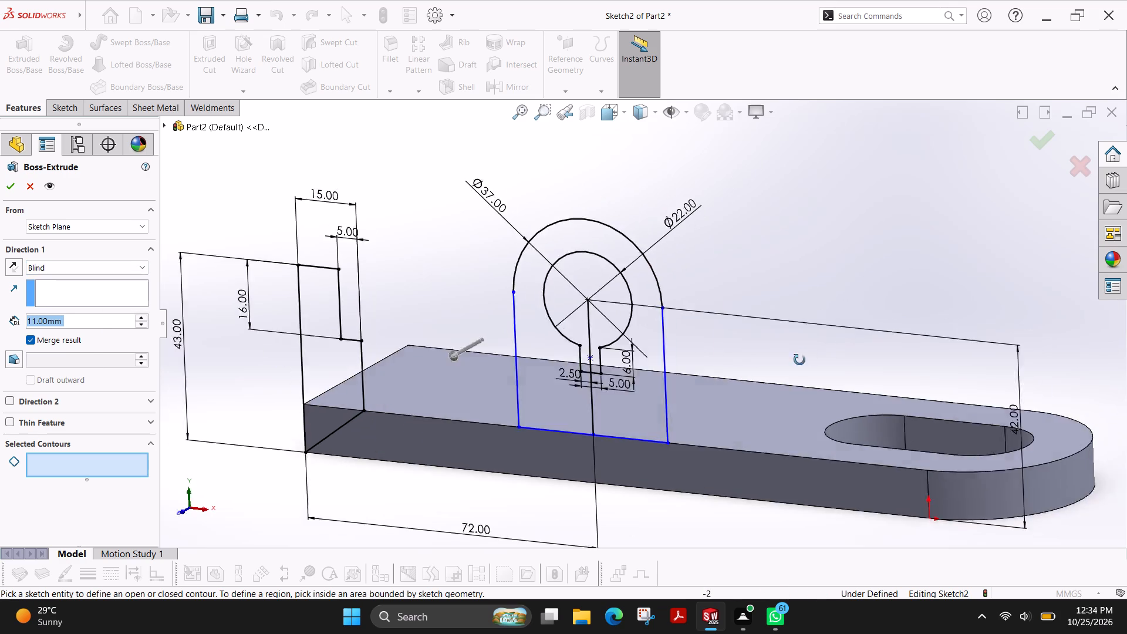
middle_click_drag(799, 360, 788, 363, "ctrl+shift")
middle_click(782, 363, "ctrl+shift")
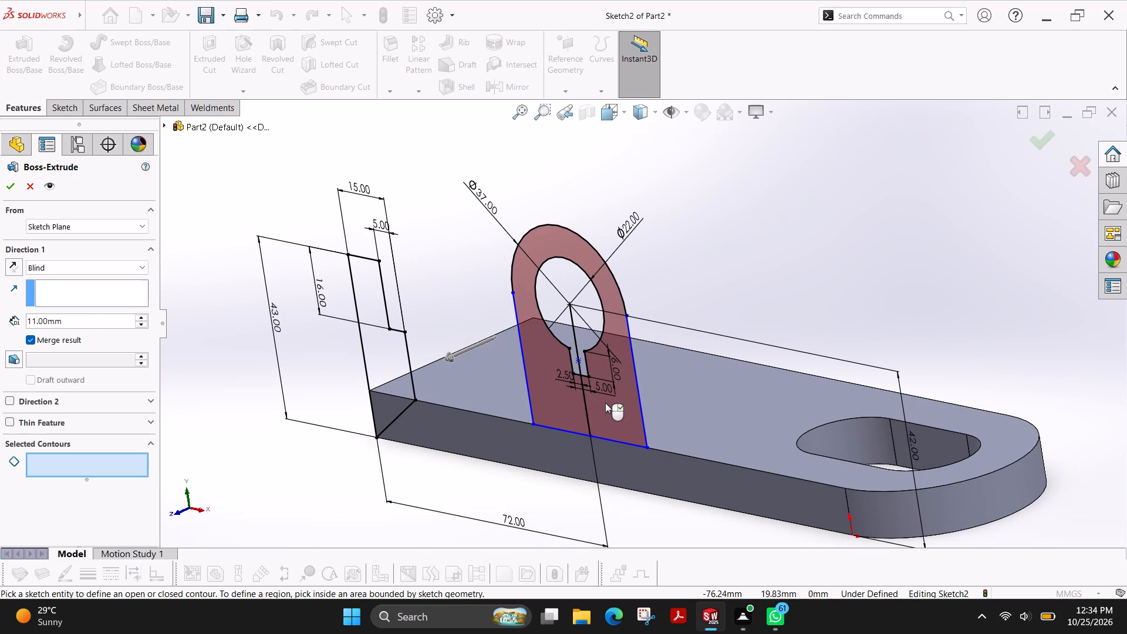
left_click(605, 403)
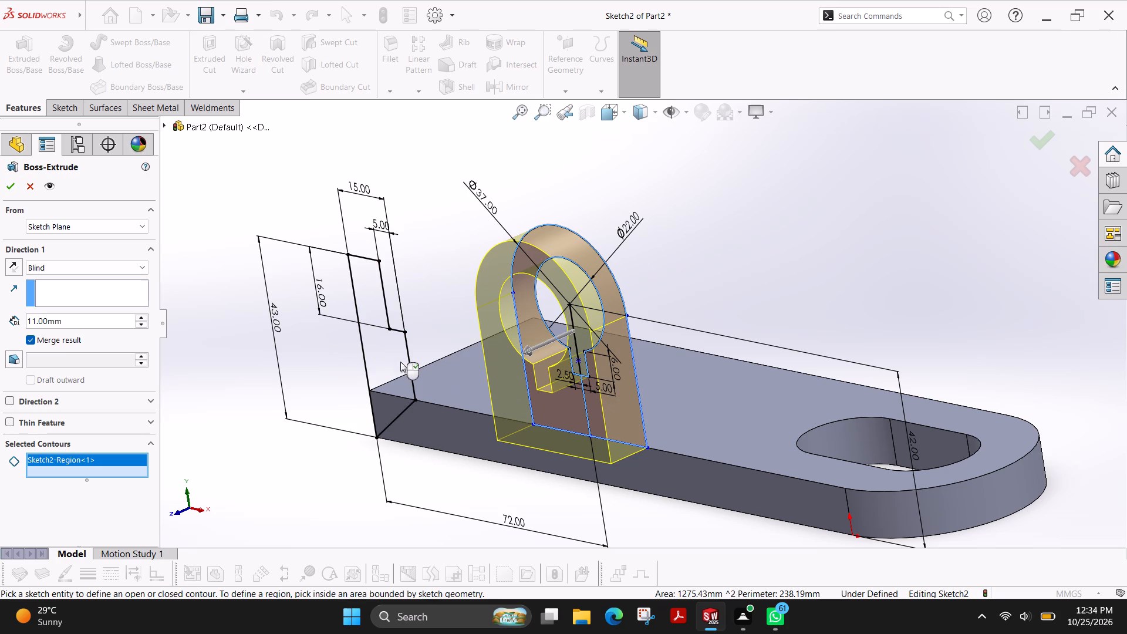
left_click(390, 358)
left_click(13, 264)
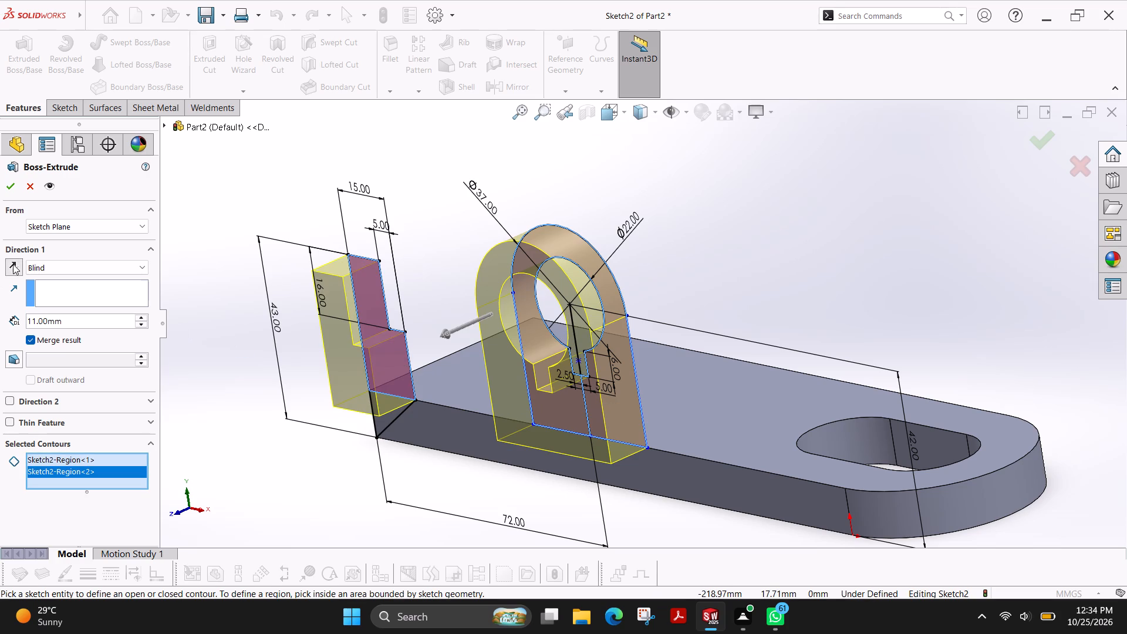
double_click(115, 318)
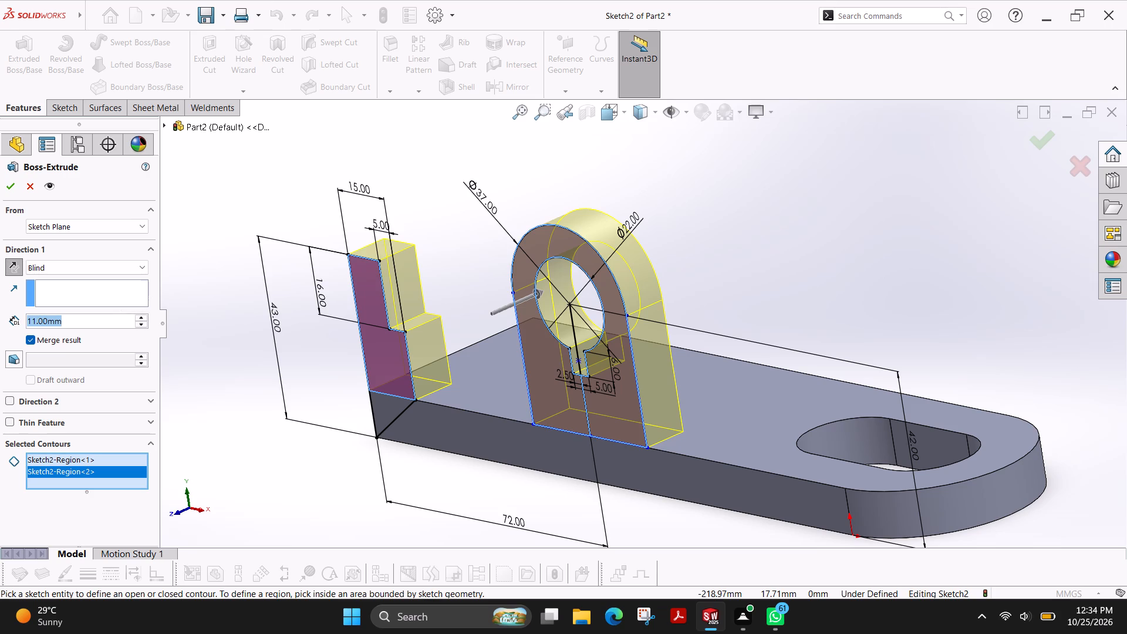
type("50")
key("Return")
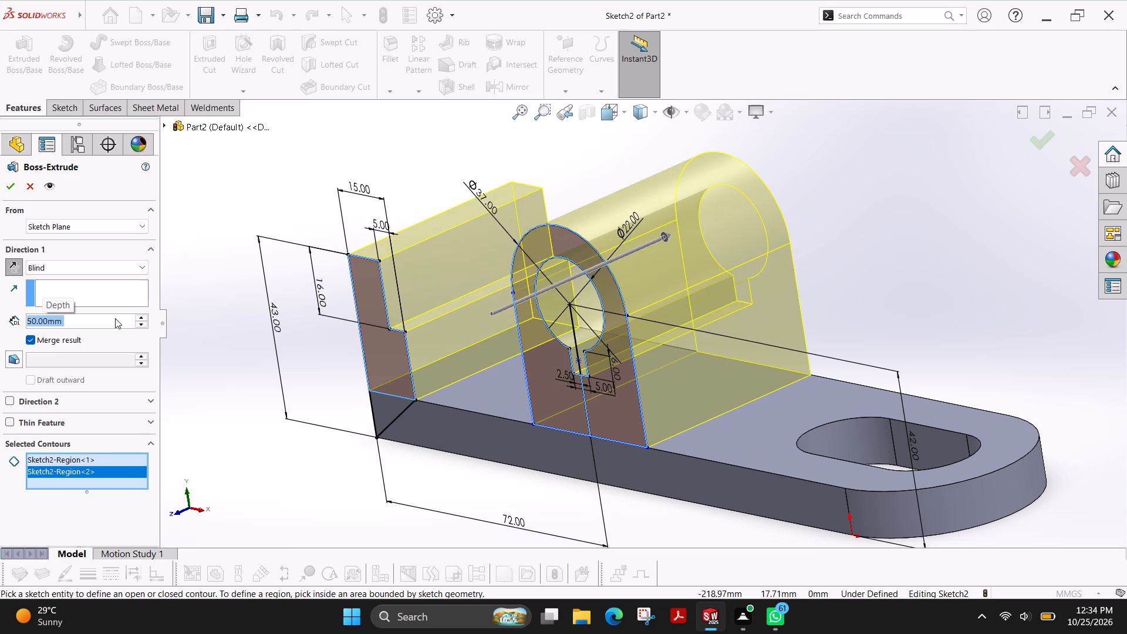
left_click(5, 188)
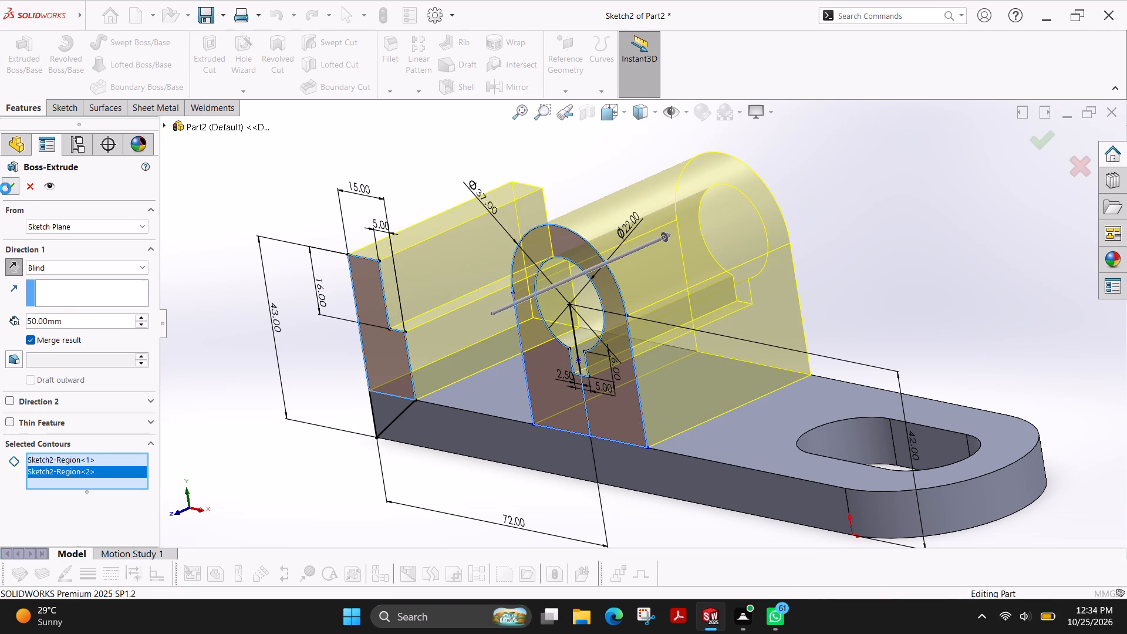
key("Escape")
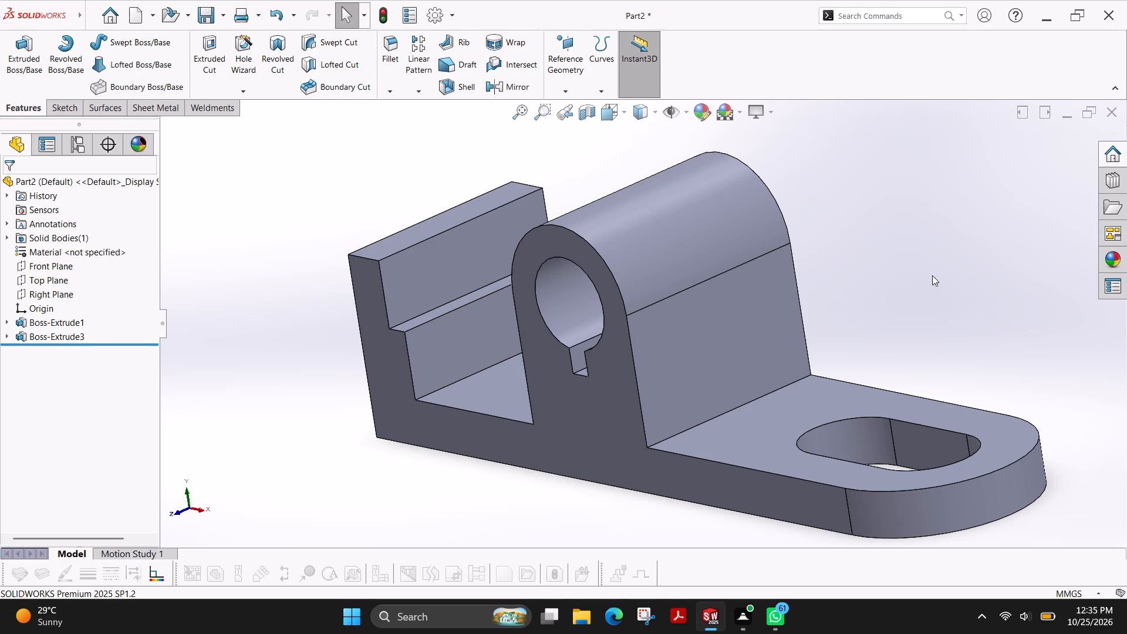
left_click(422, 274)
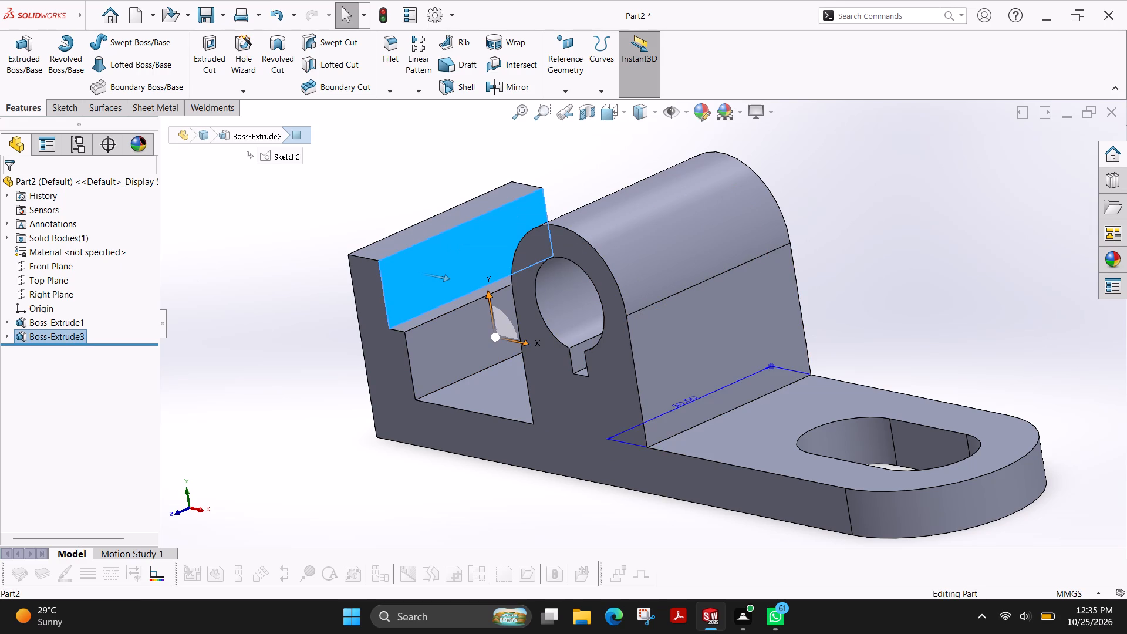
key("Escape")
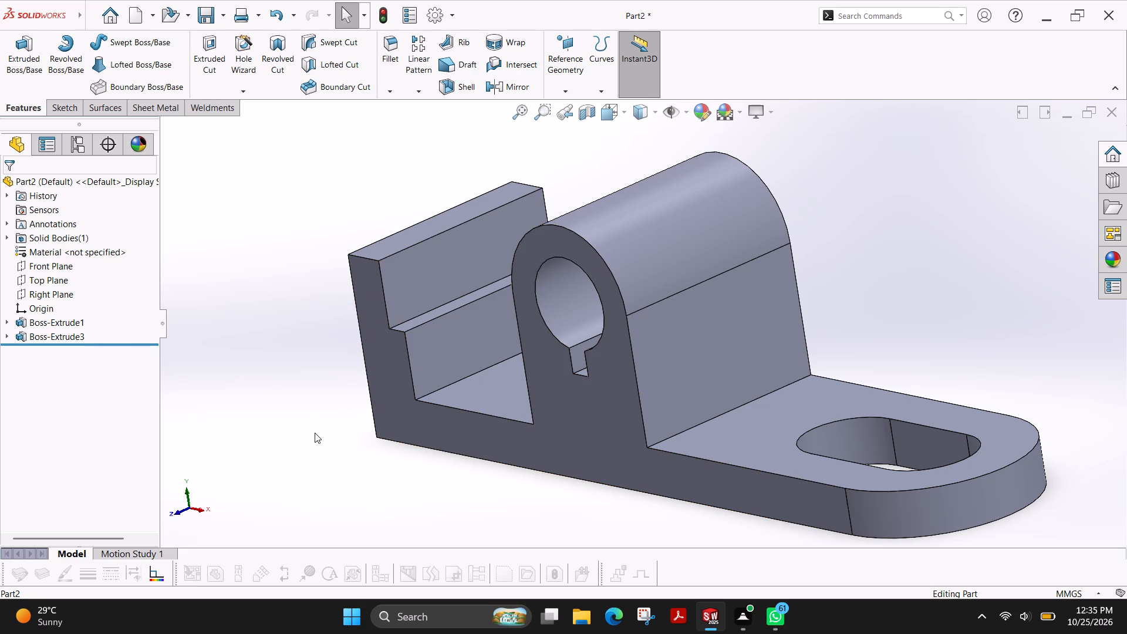
Create a reference plane from the Front Plane with a 0 mm offset.
left_click(561, 90)
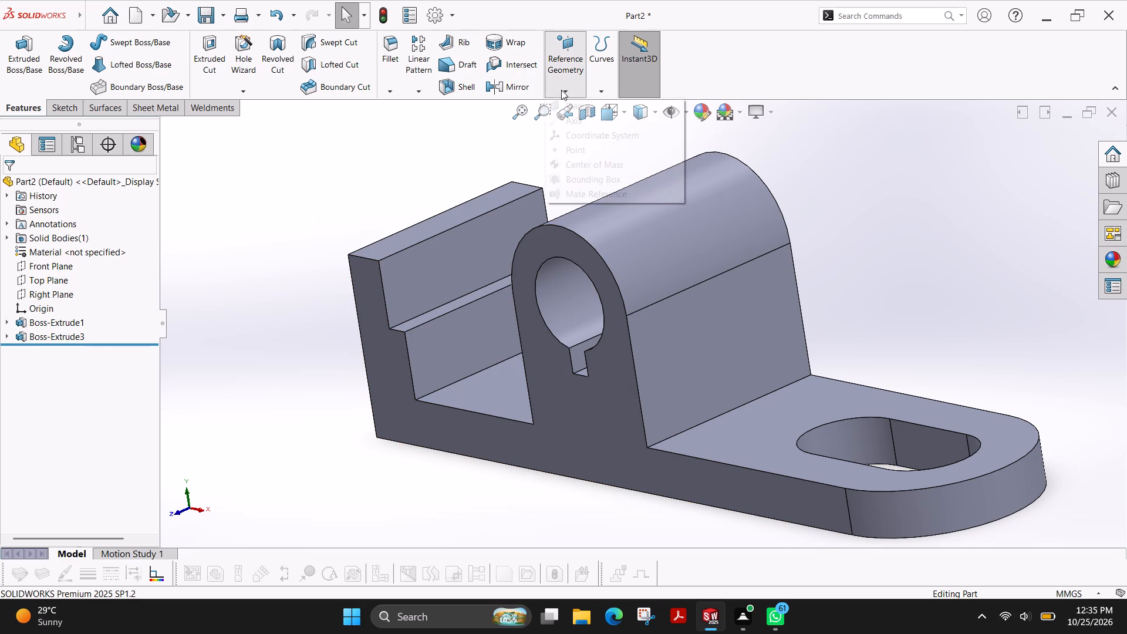
left_click(574, 105)
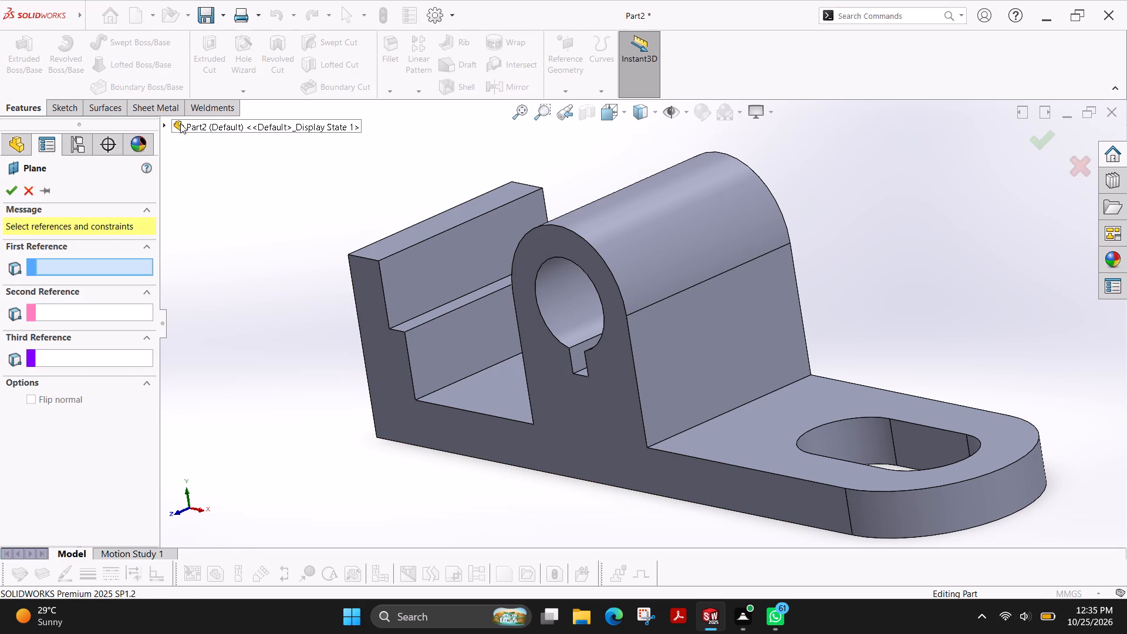
left_click(163, 127)
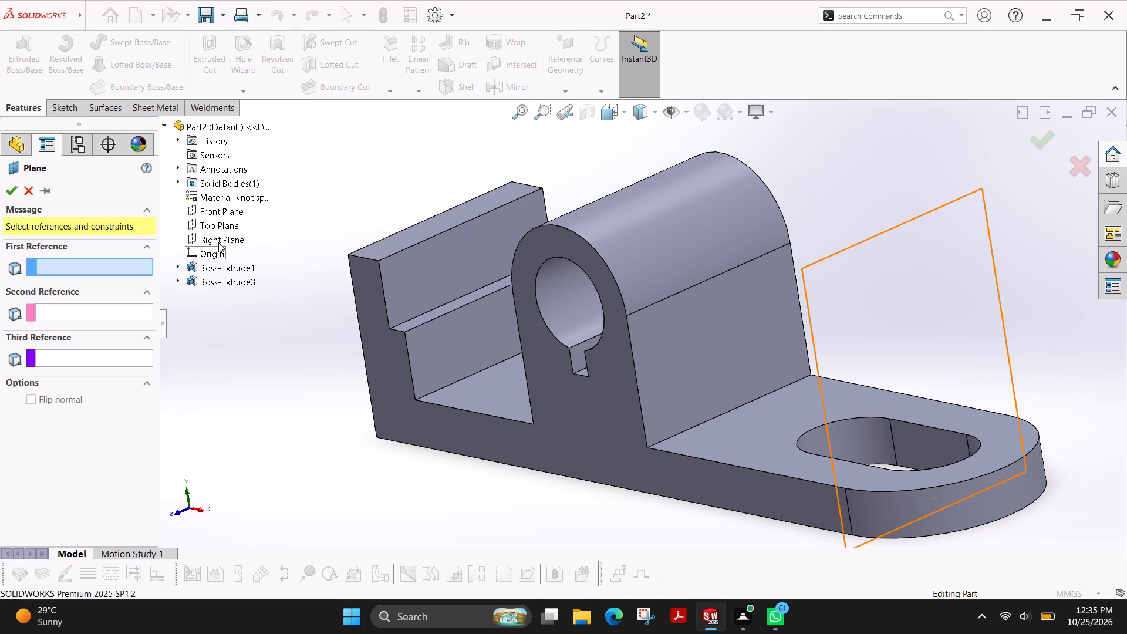
left_click(220, 211)
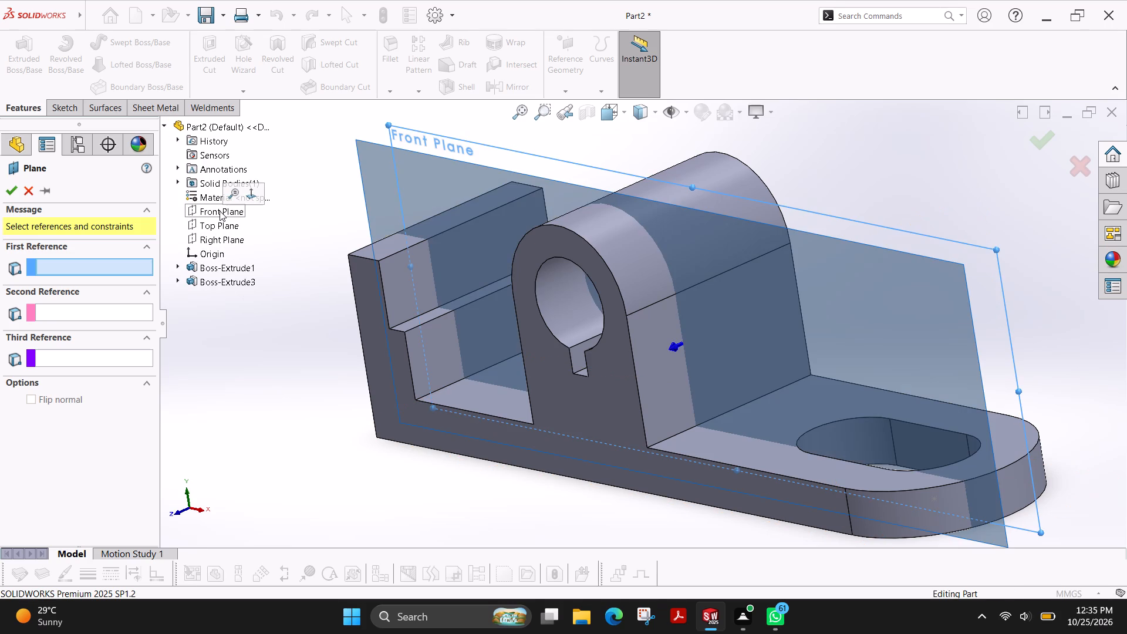
left_click(139, 378)
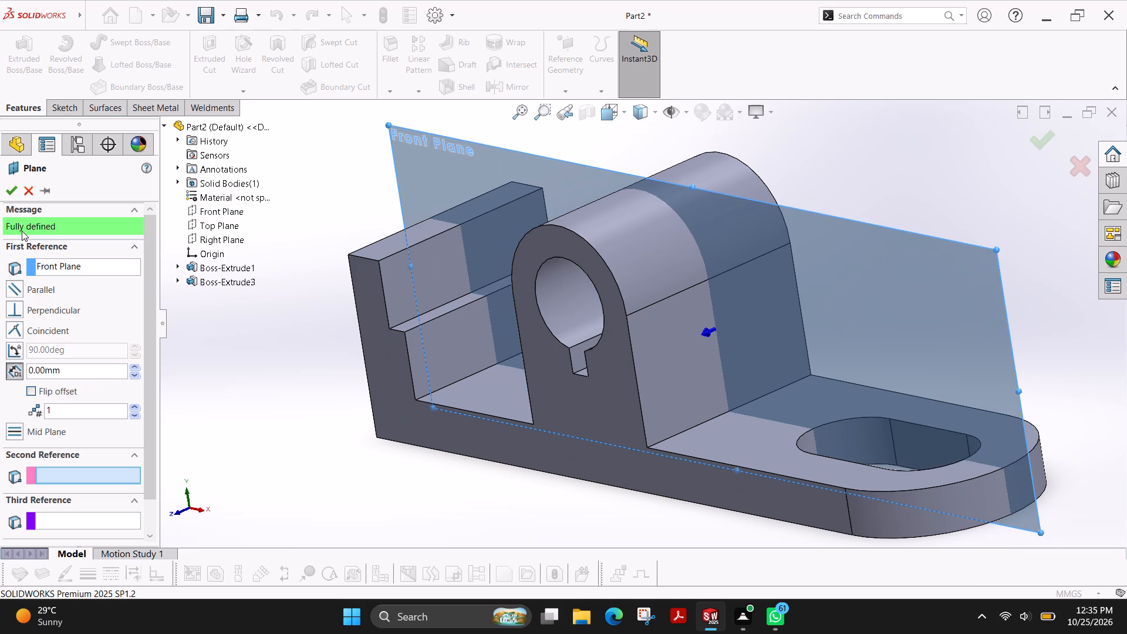
left_click(16, 195)
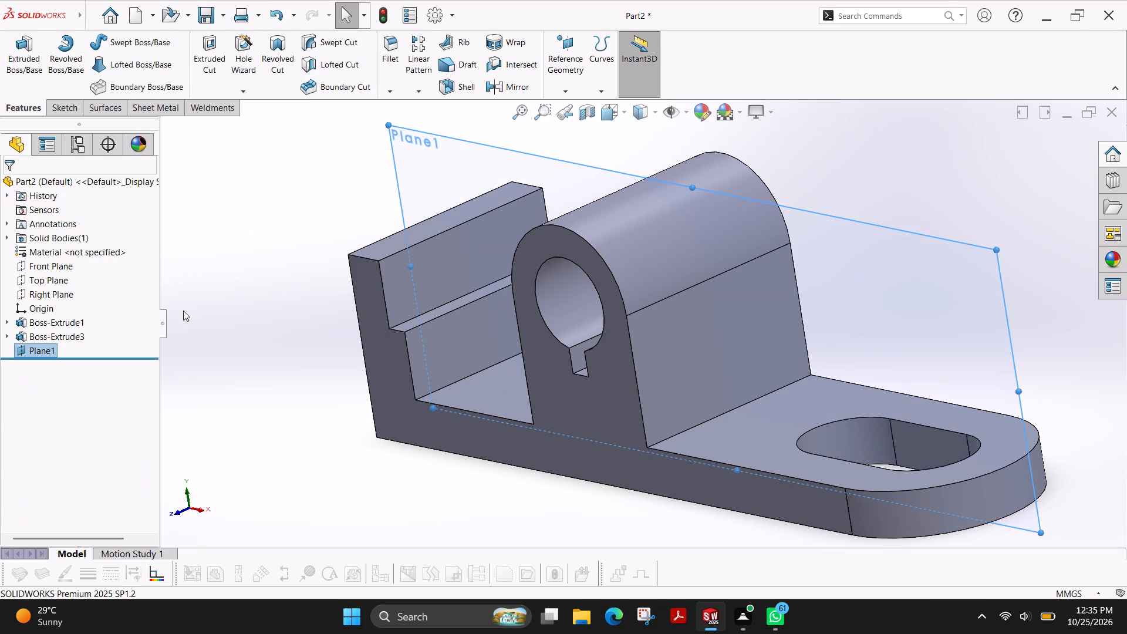
Start a sketch on the new plane and draw a slanted line about 58 mm long at about 41° up from the lug's hole centre.
left_click(54, 110)
left_click(22, 61)
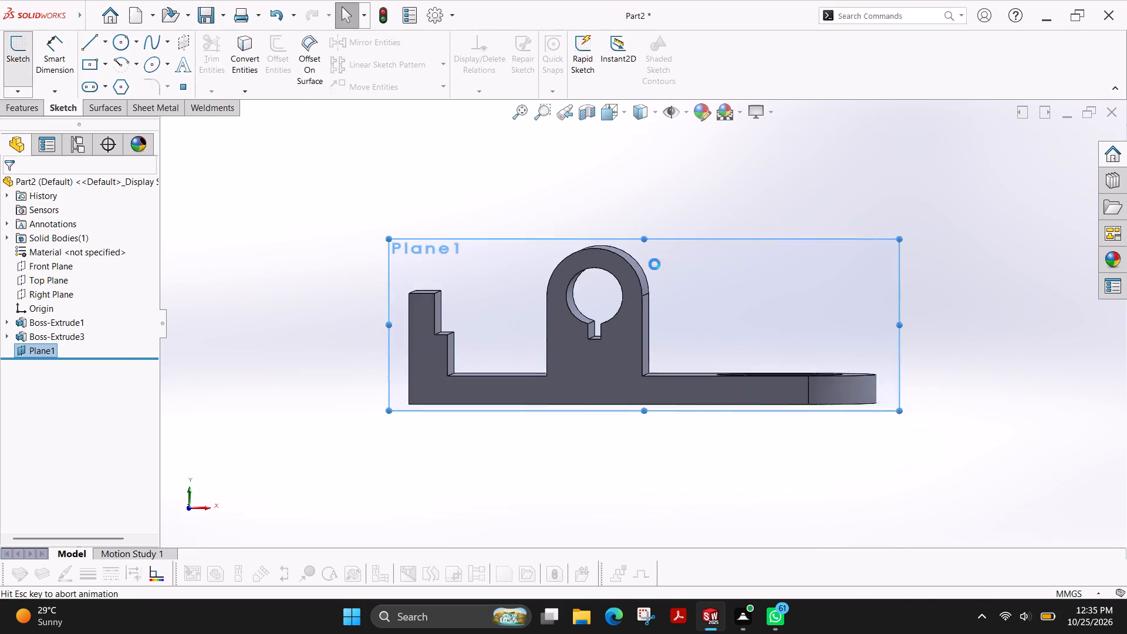
scroll(695, 253, "down", 4)
left_click_drag(589, 241, 603, 119)
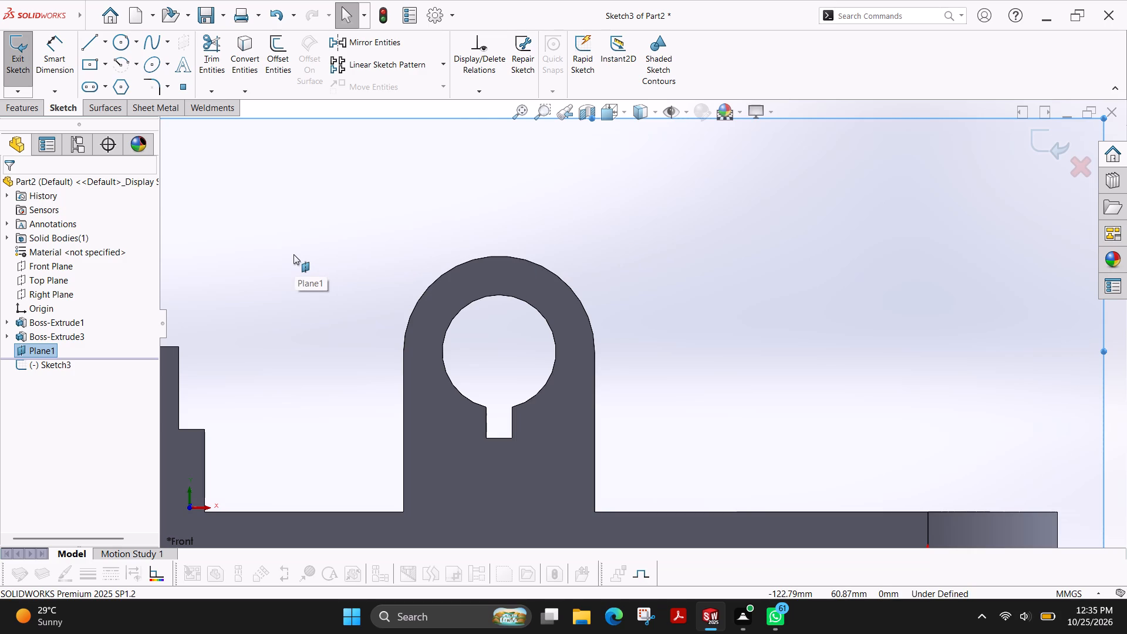
left_click(92, 46)
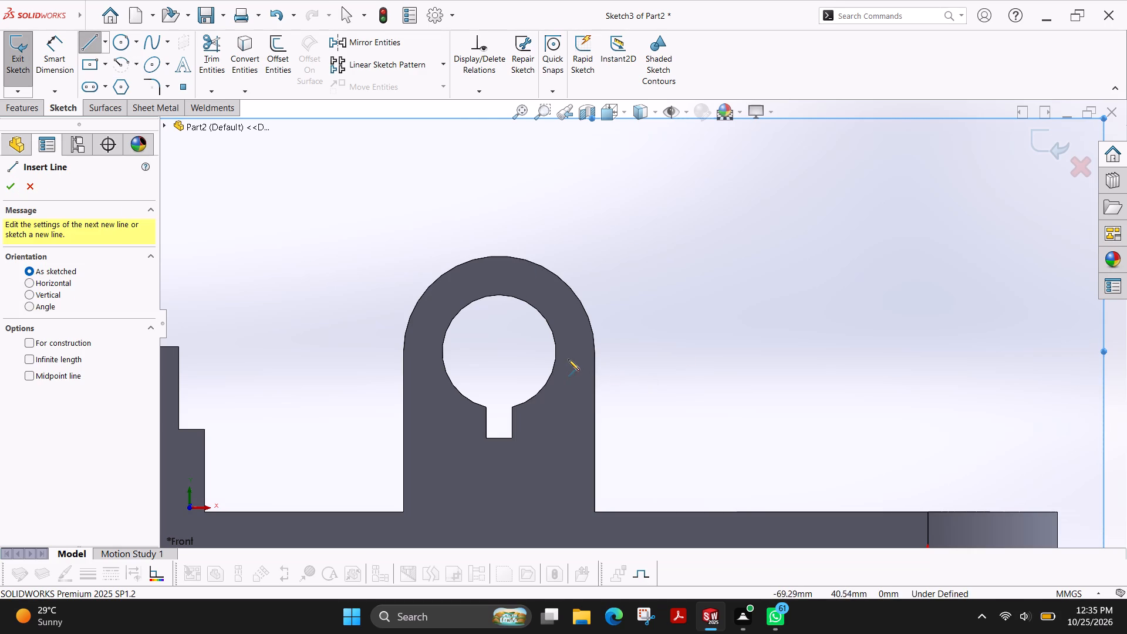
left_click(499, 350)
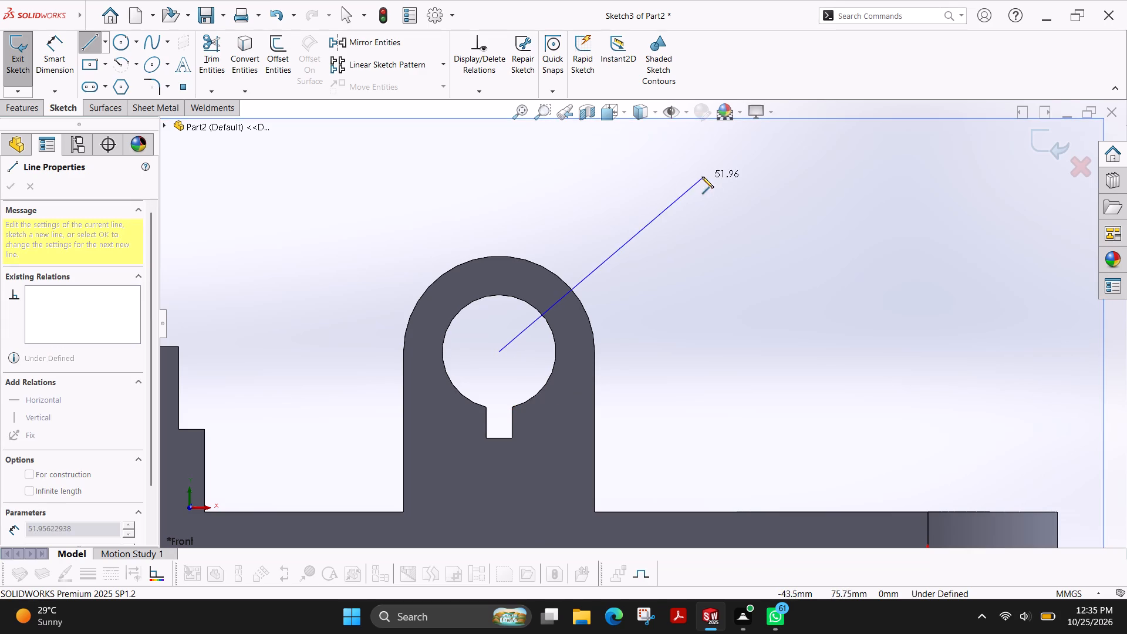
left_click(725, 152)
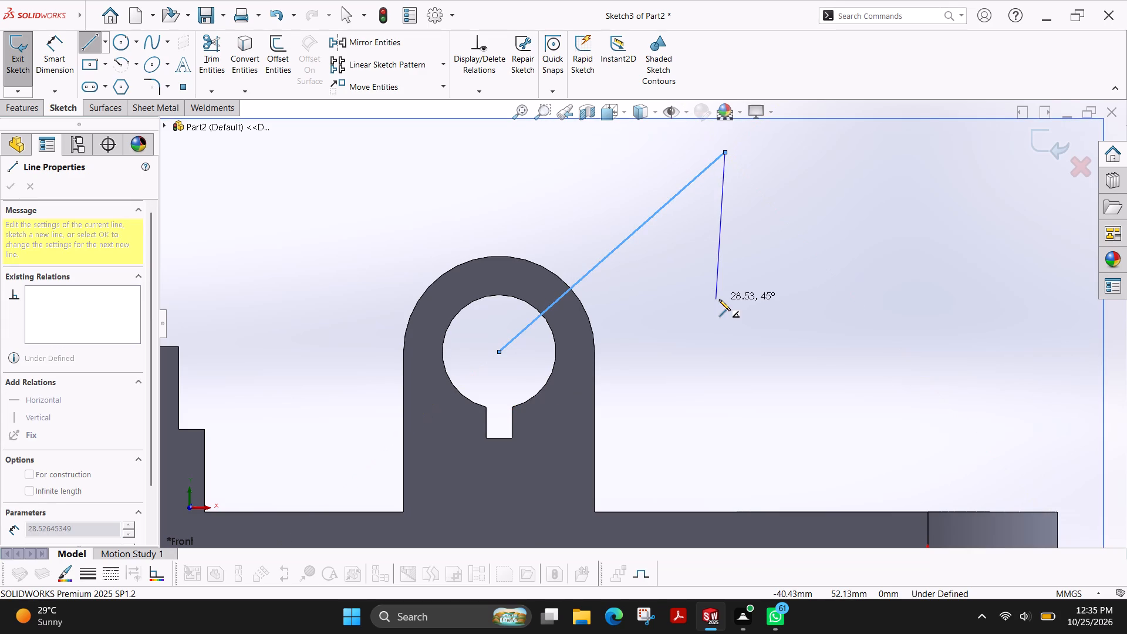
key("Escape")
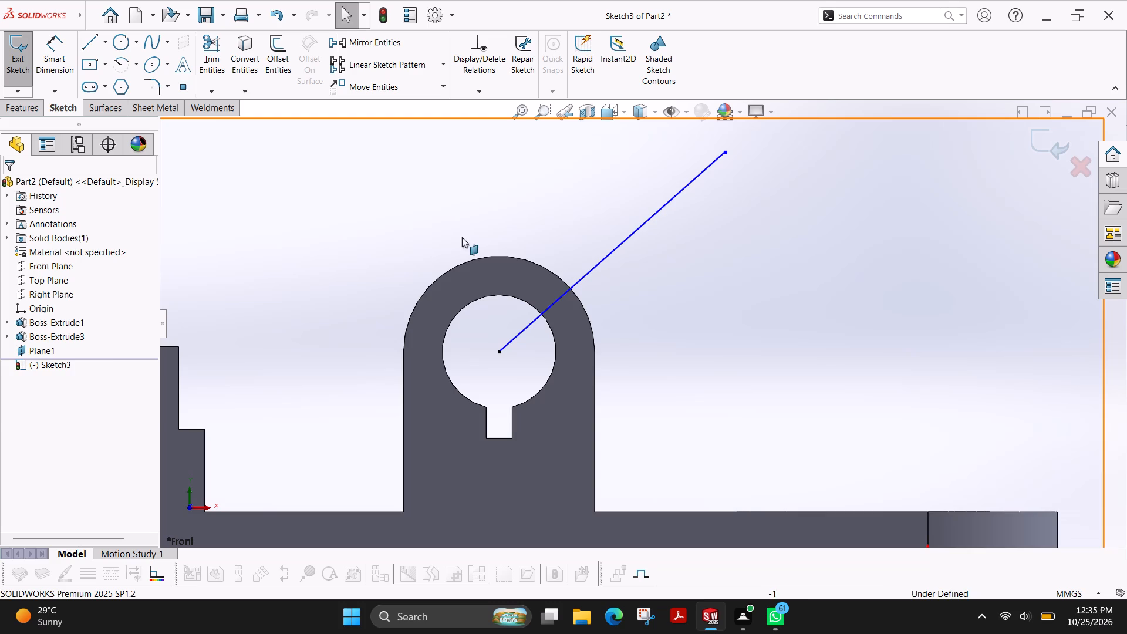
Sketch a horizontal line from the lug's hole centre out toward the bar's slotted end.
key("l")
left_click(499, 352)
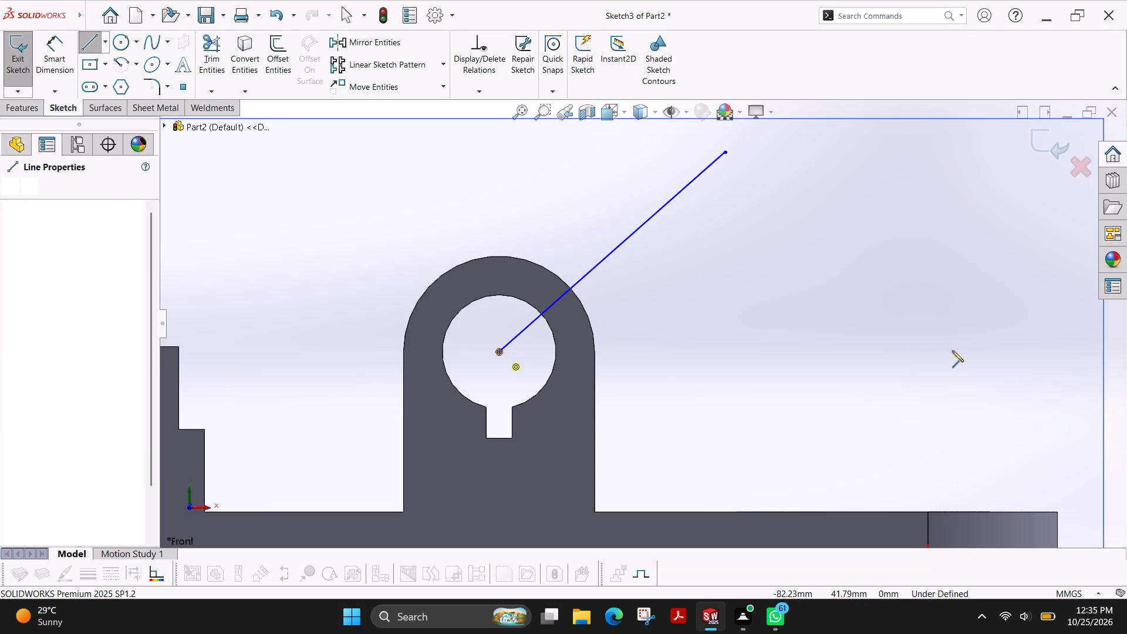
left_click(922, 352)
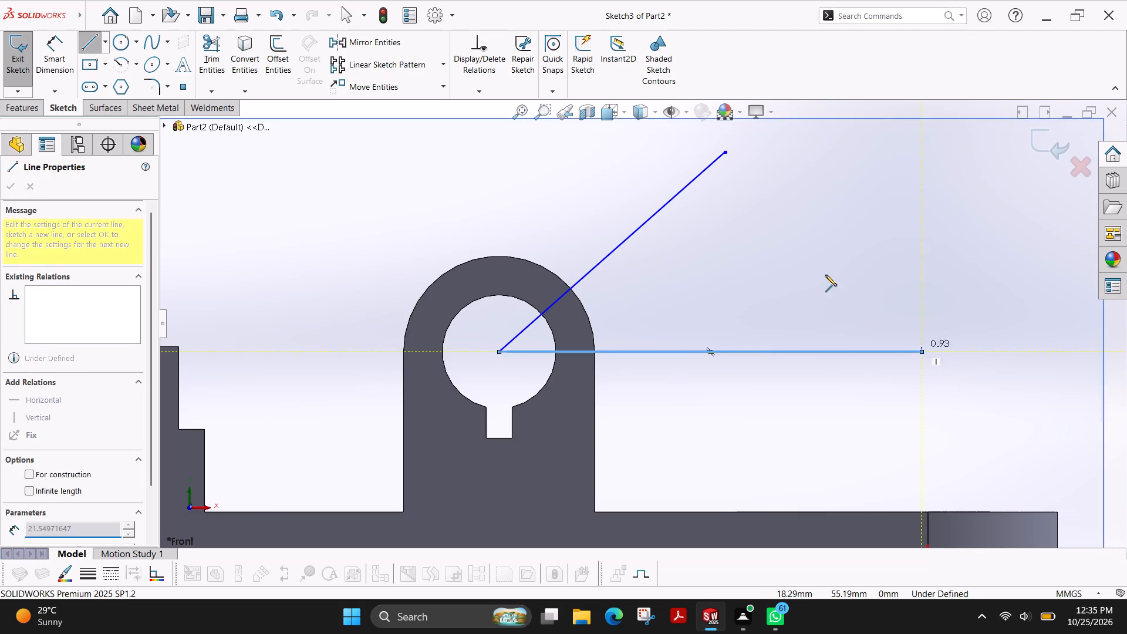
key("Escape")
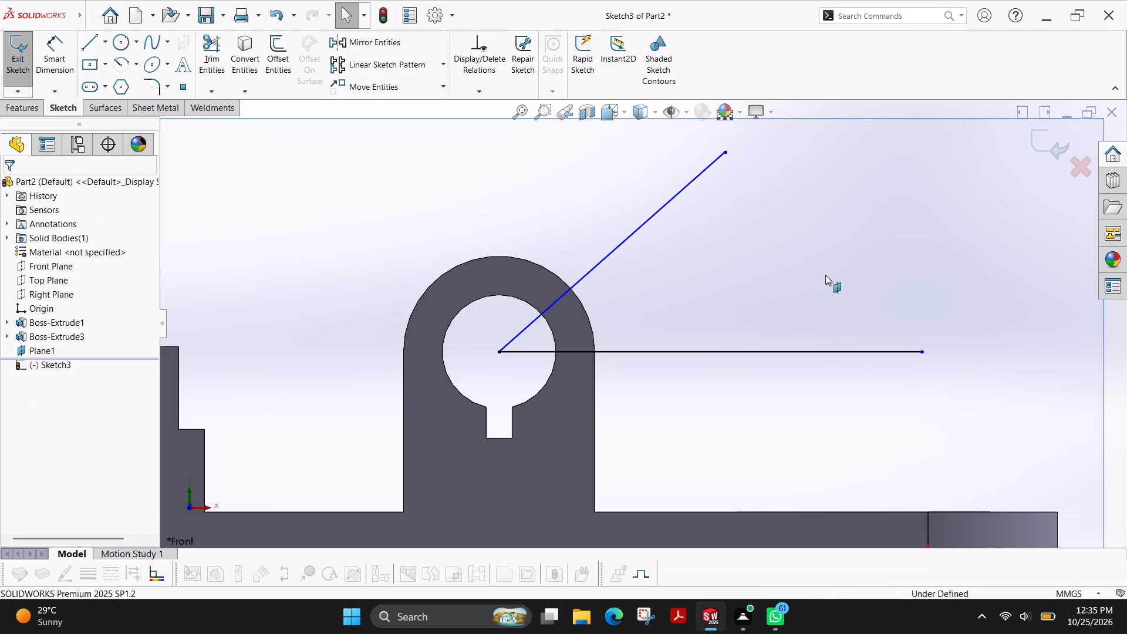
Dimension the angle between the slanted and horizontal lines to 55°.
left_click(59, 48)
left_click(707, 348)
left_click(705, 351)
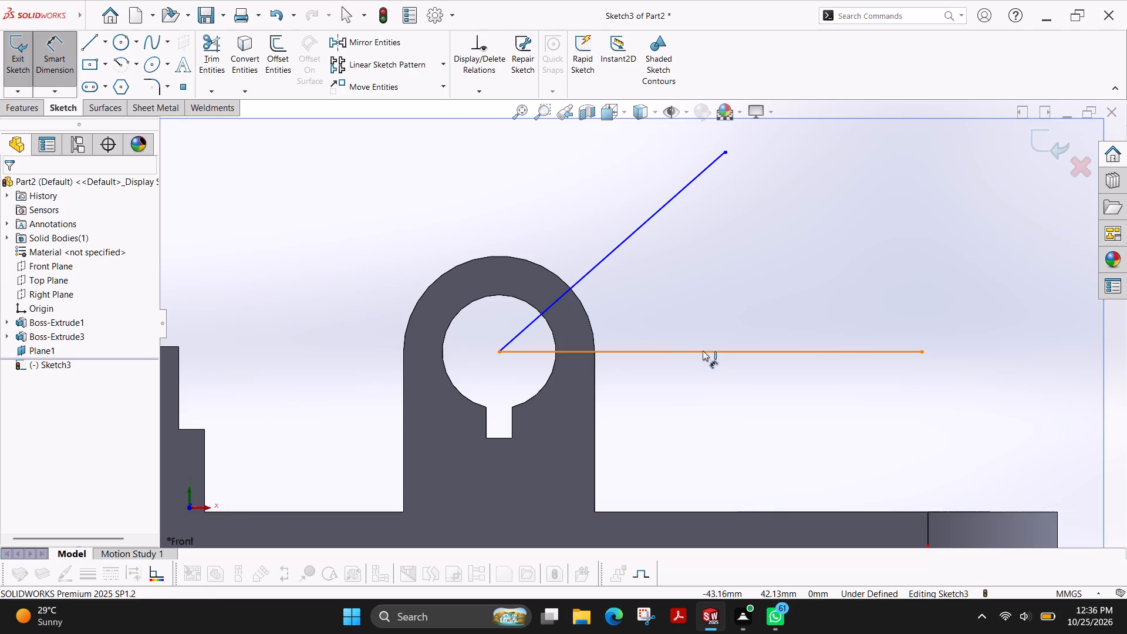
left_click(620, 242)
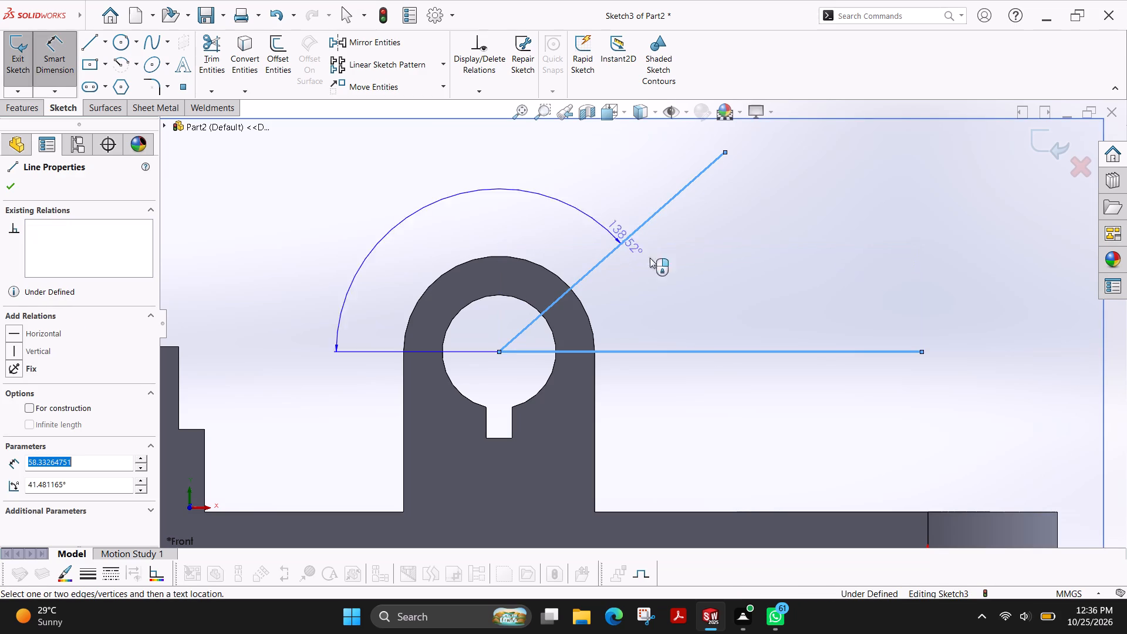
left_click(679, 281)
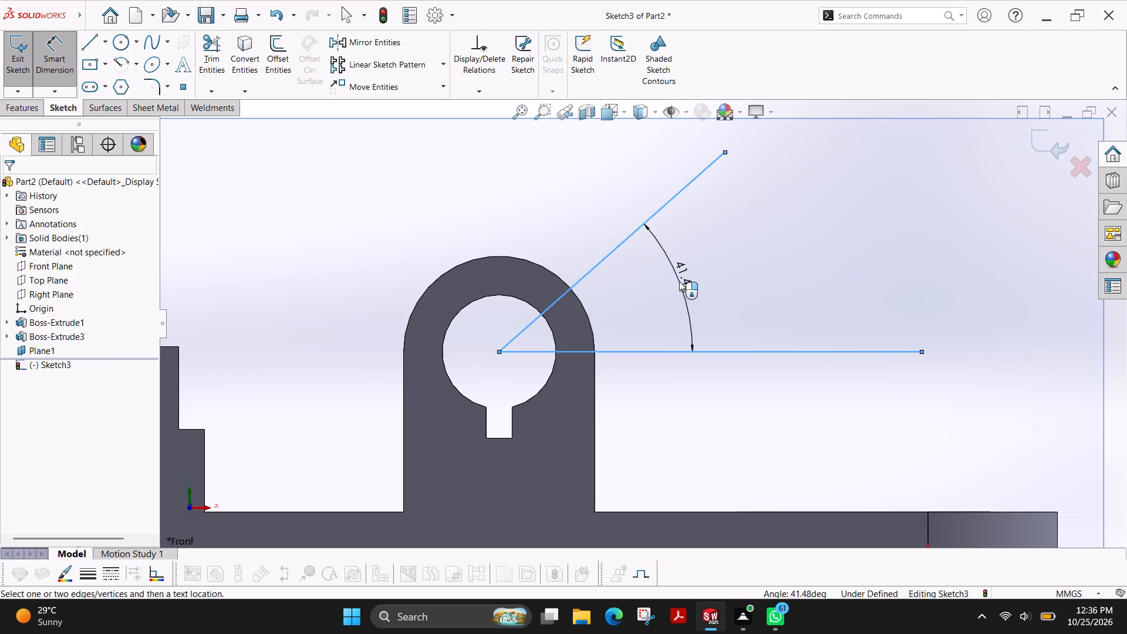
type("55")
key("Return")
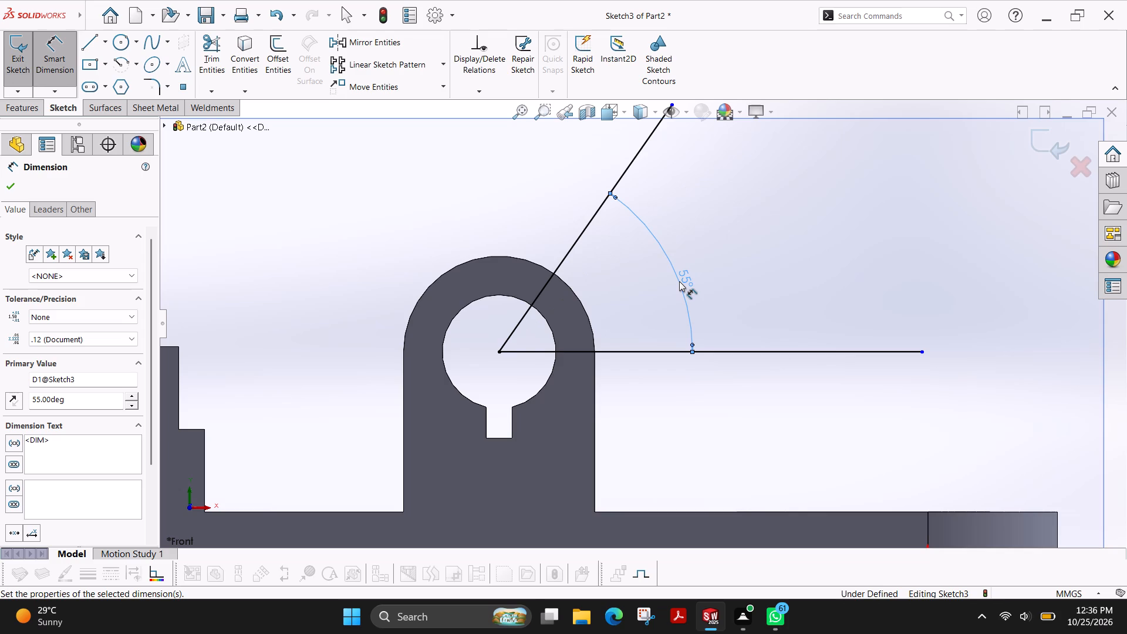
Move the 55° angle dimension inward, close to the lug's hole.
scroll(679, 281, "up", 3)
scroll(697, 265, "down", 2)
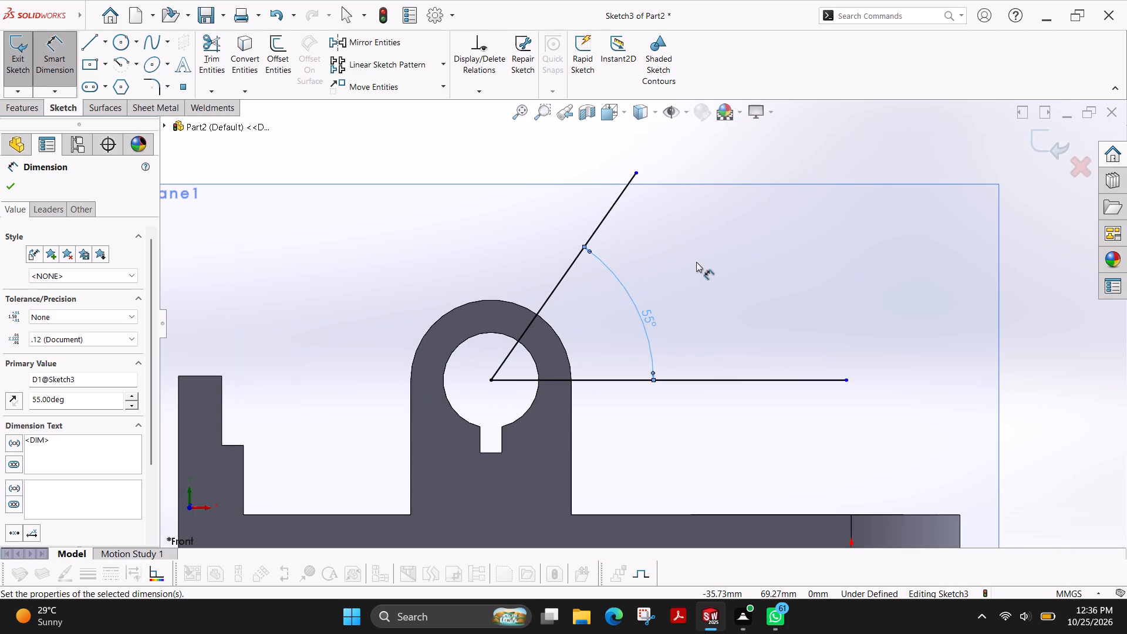
left_click(123, 46)
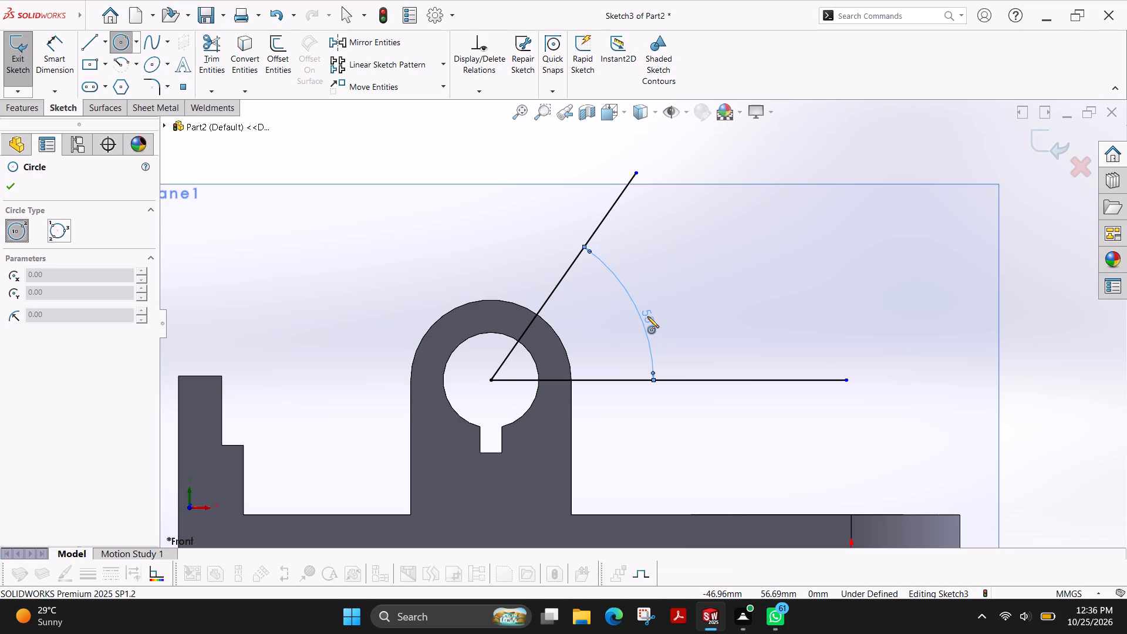
key("Escape")
left_click_drag(645, 315, 547, 354)
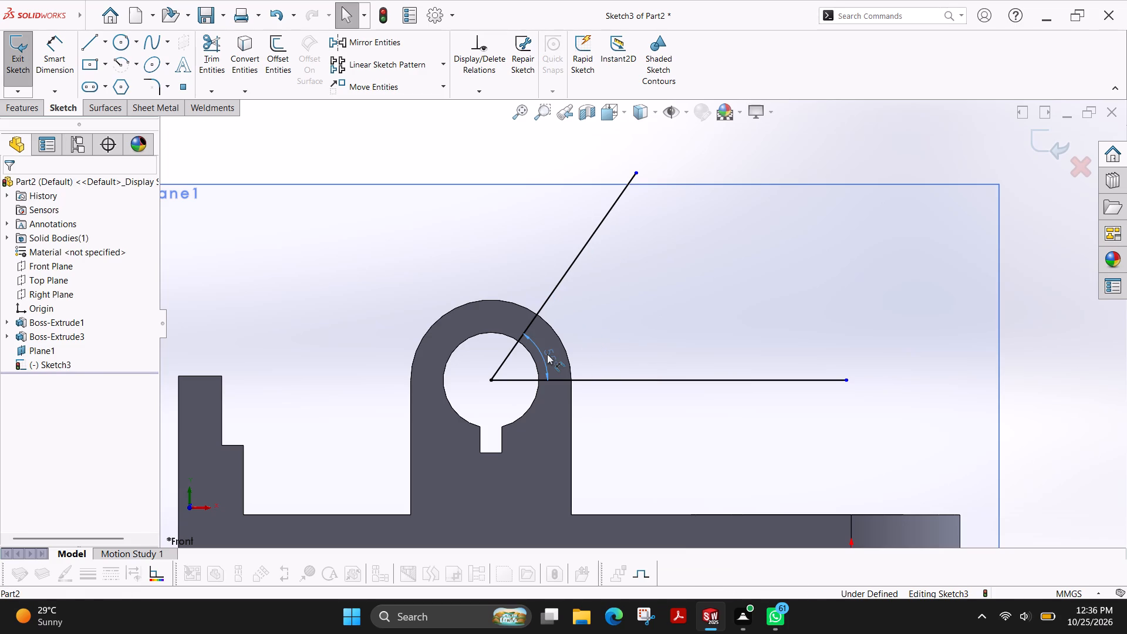
left_click_drag(547, 354, 548, 354)
Sketch two concentric circles centred on the slanted line above the lug, about 8 mm and 24 mm in diameter.
left_click(120, 47)
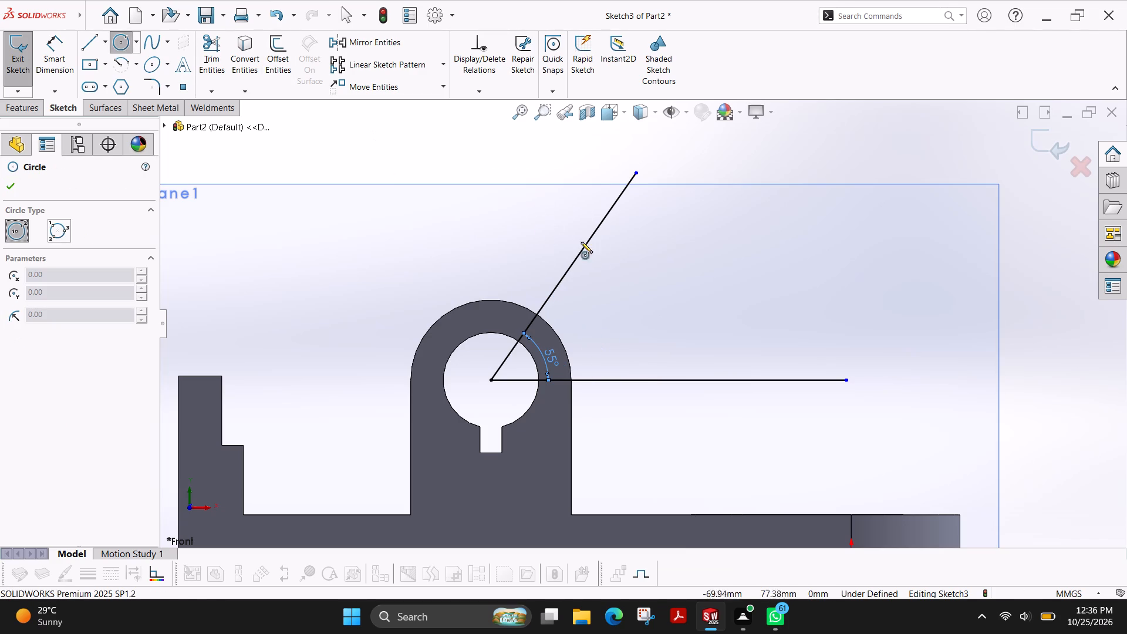
left_click(593, 231)
left_click(612, 235)
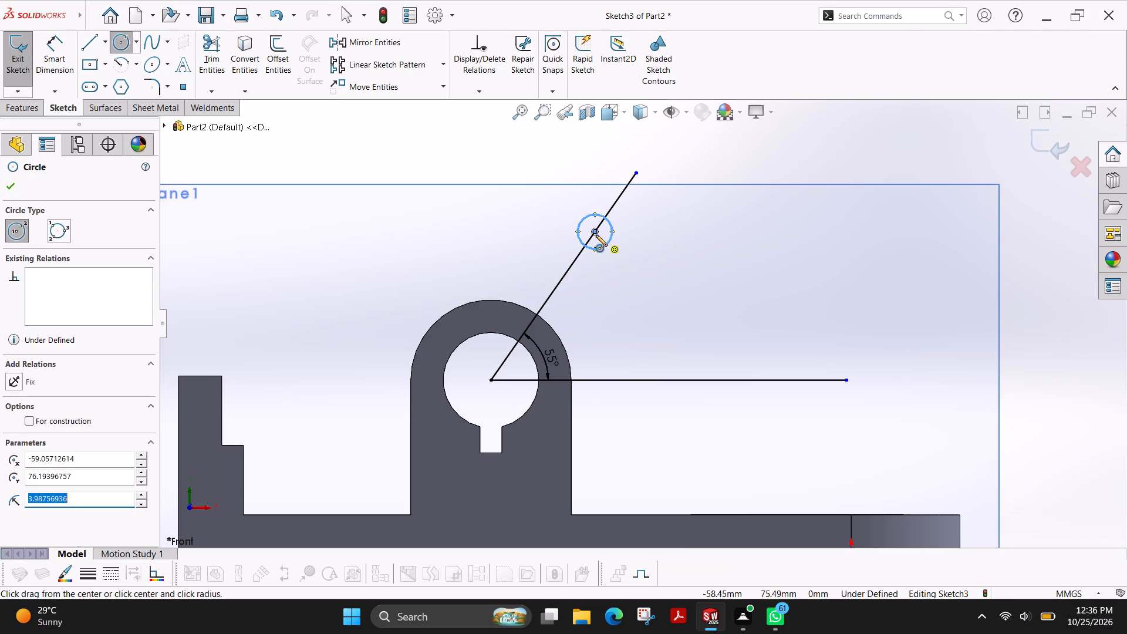
left_click(596, 231)
left_click(646, 230)
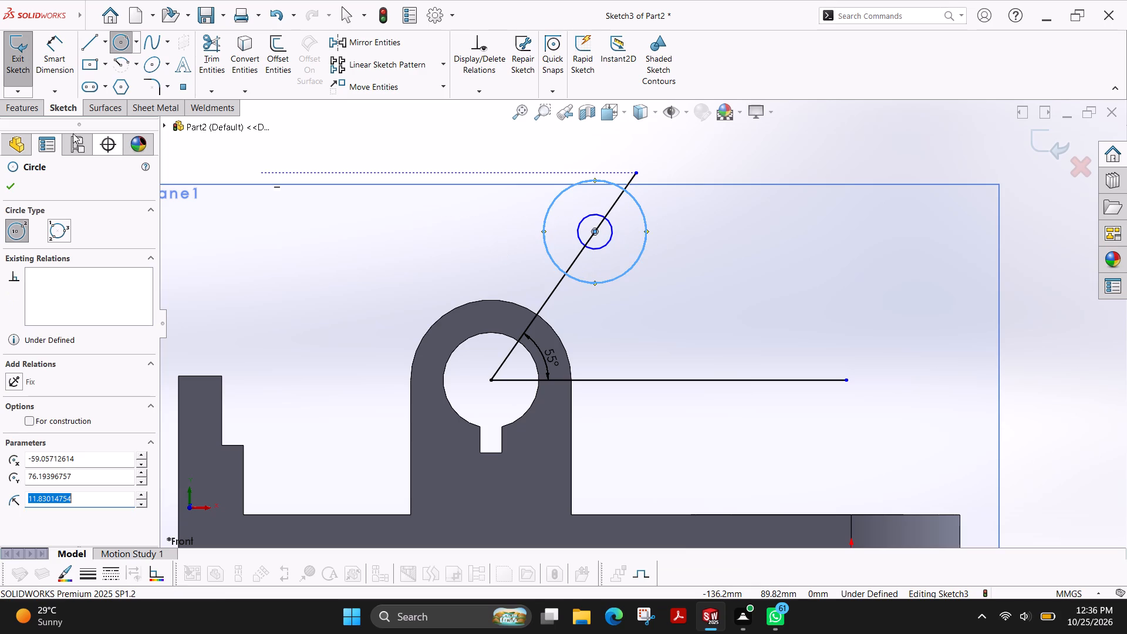
left_click(16, 186)
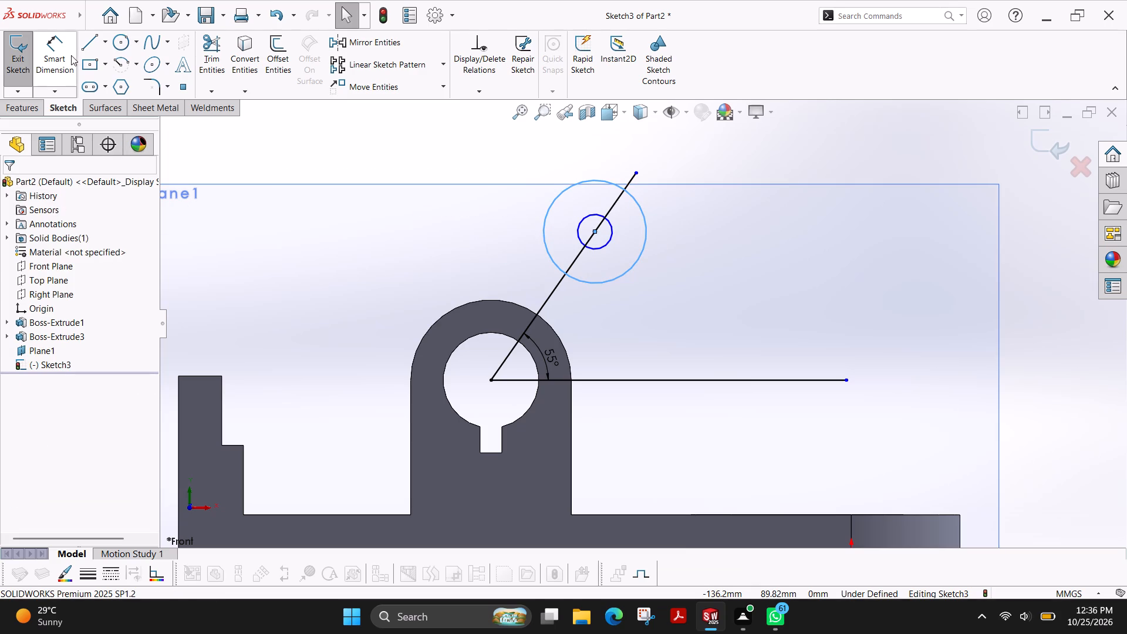
Dimension the outer concentric circle's diameter to 20 mm.
left_click(62, 56)
left_click(646, 225)
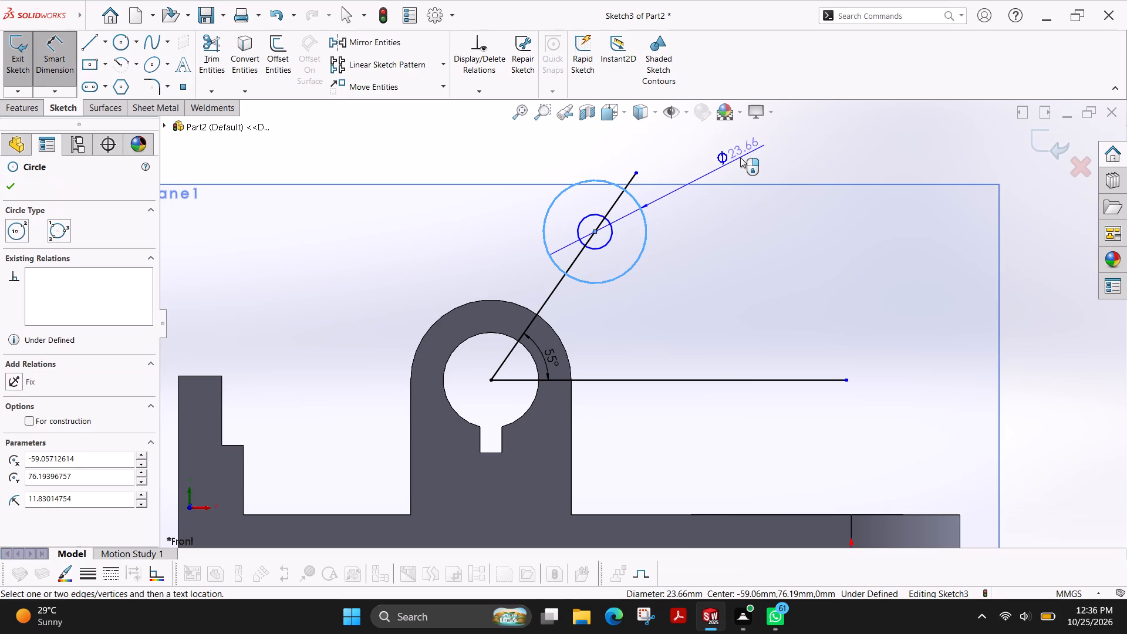
left_click(740, 157)
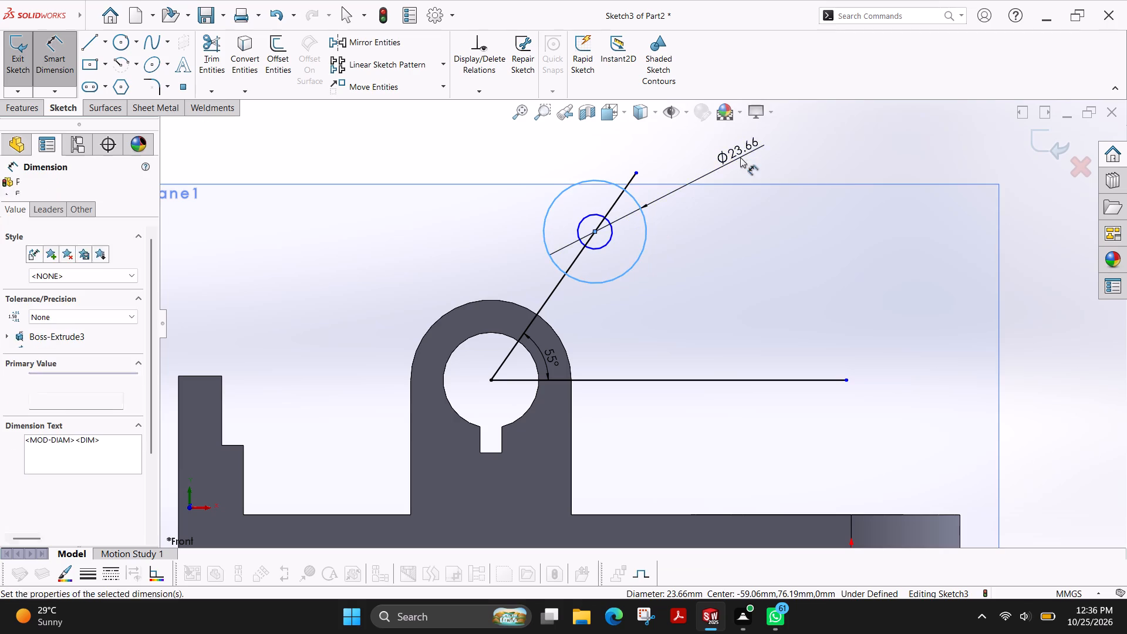
type("20")
key("Return")
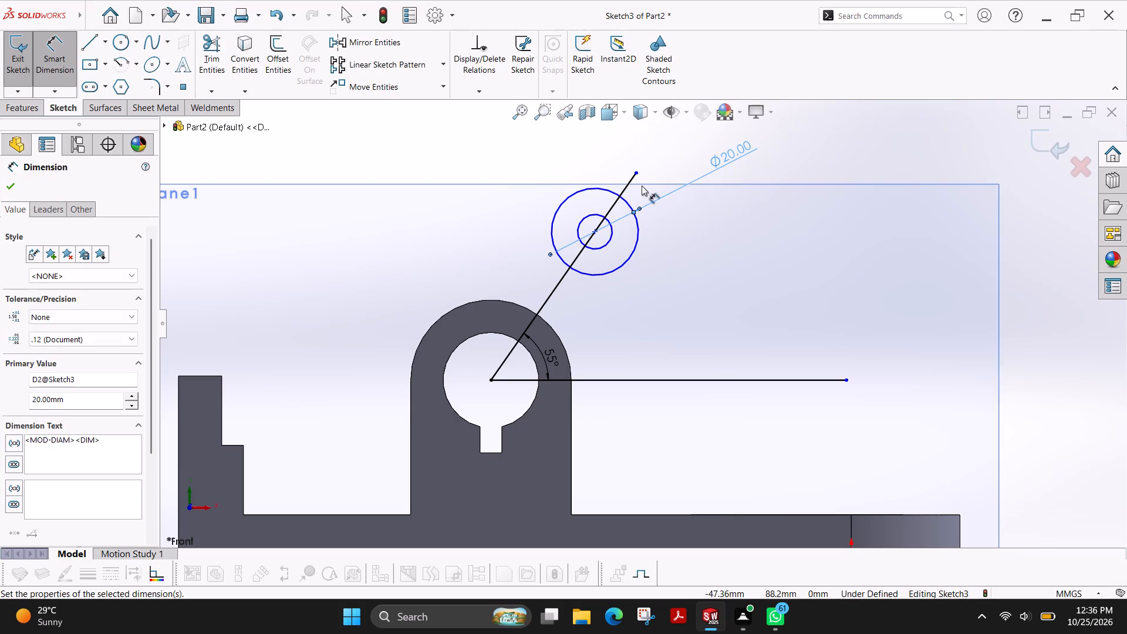
Dimension the inner concentric circle's diameter to 9 mm.
left_click(587, 215)
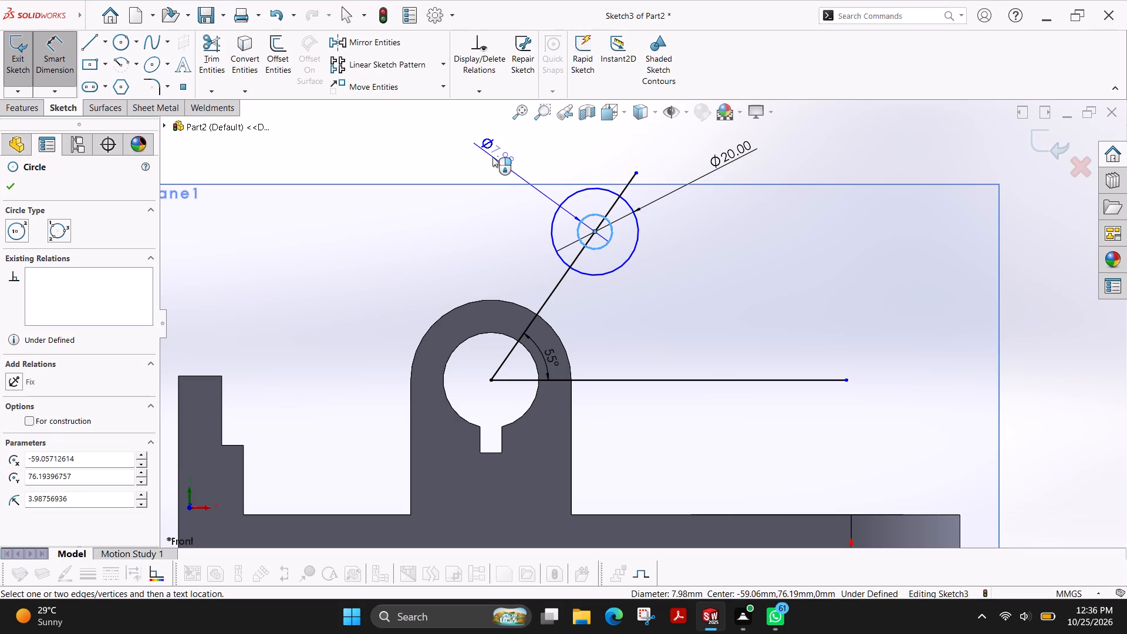
left_click(492, 157)
key("9")
key("Return")
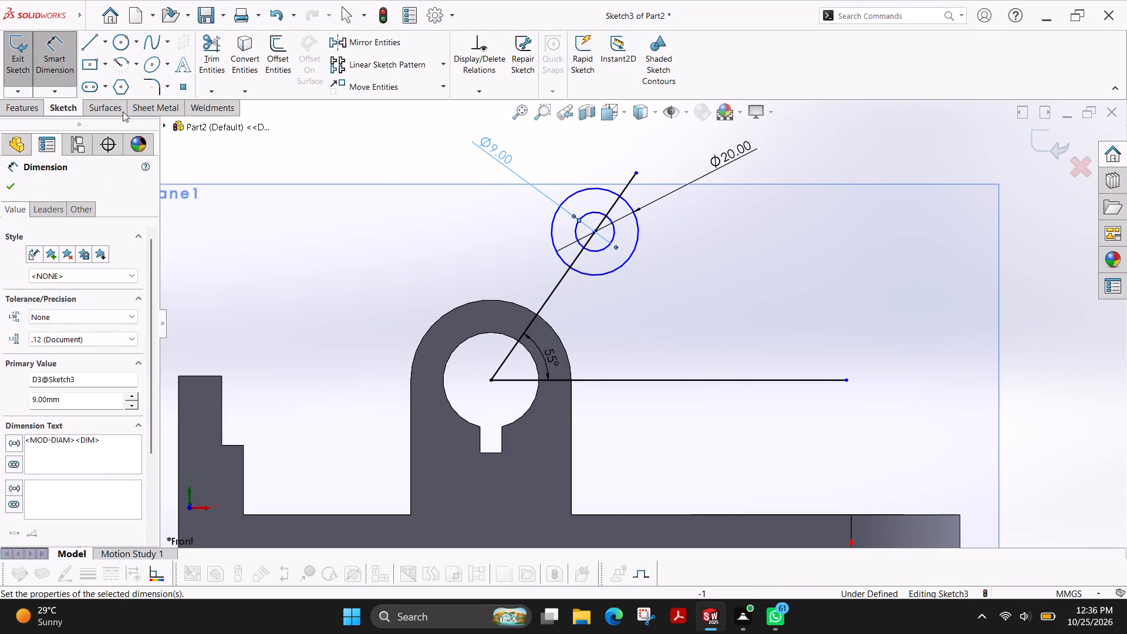
Dimension the distance between the concentric circles' centre and the lug hole's centre to 32 mm.
left_click(594, 230)
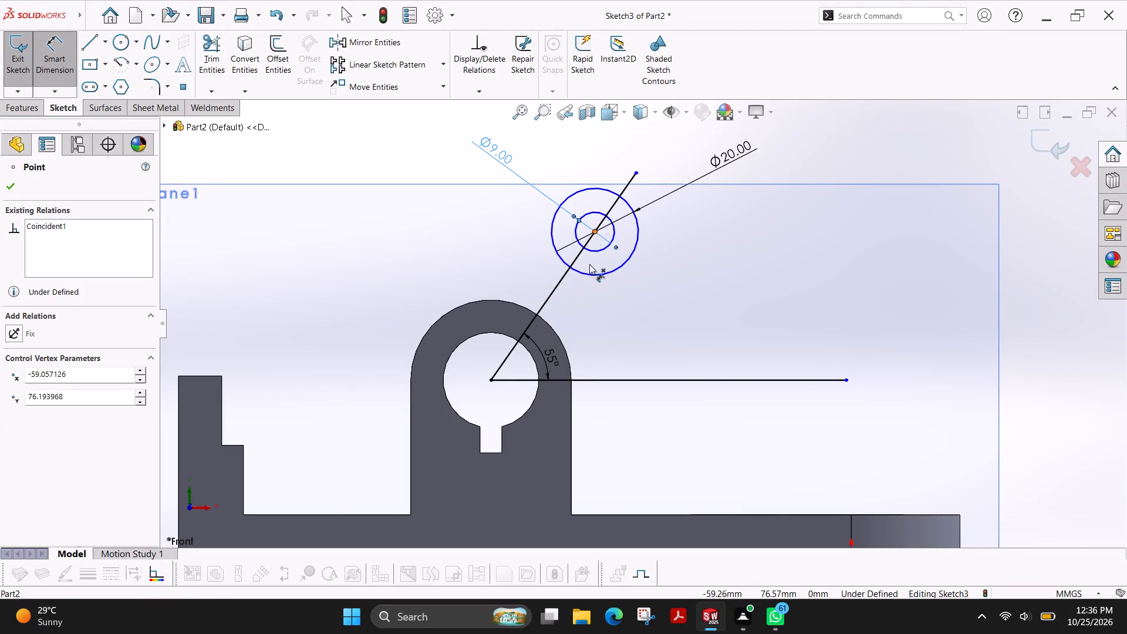
left_click(492, 381)
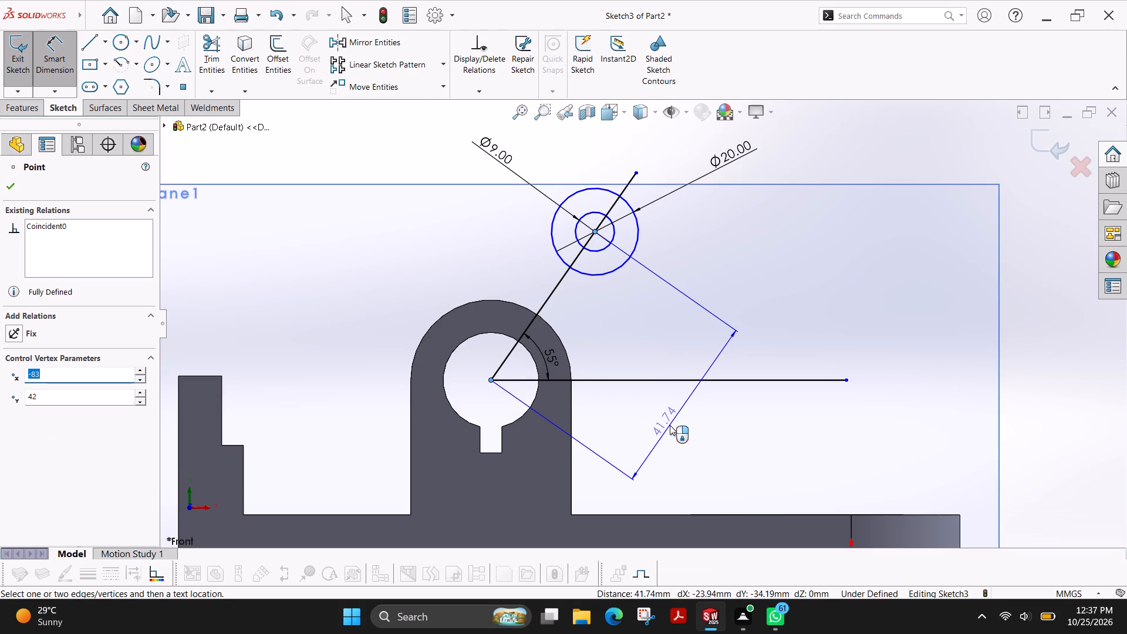
left_click(670, 425)
type("32")
key("Return")
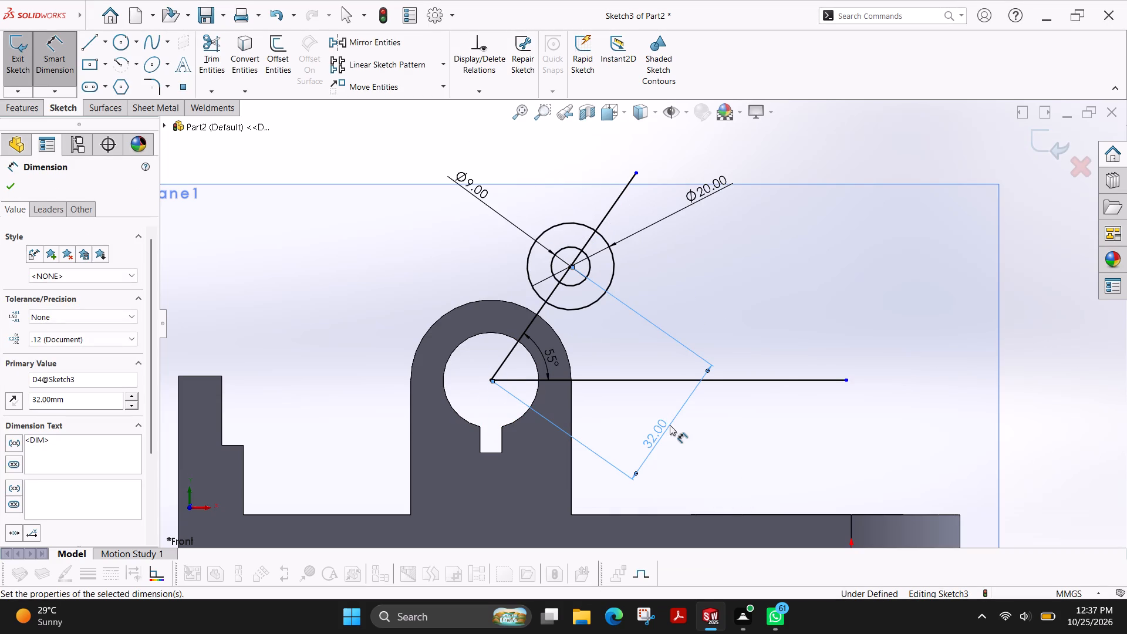
Offset the chained slanted and horizontal lines by 10 mm in both directions, with dimensions added.
left_click(83, 48)
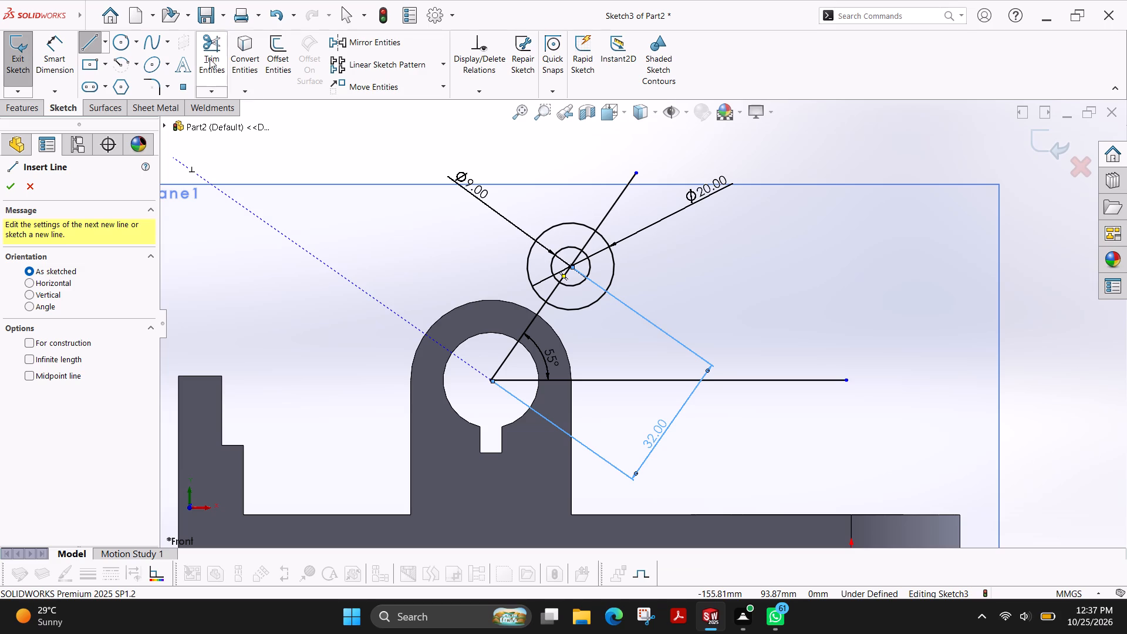
left_click(275, 53)
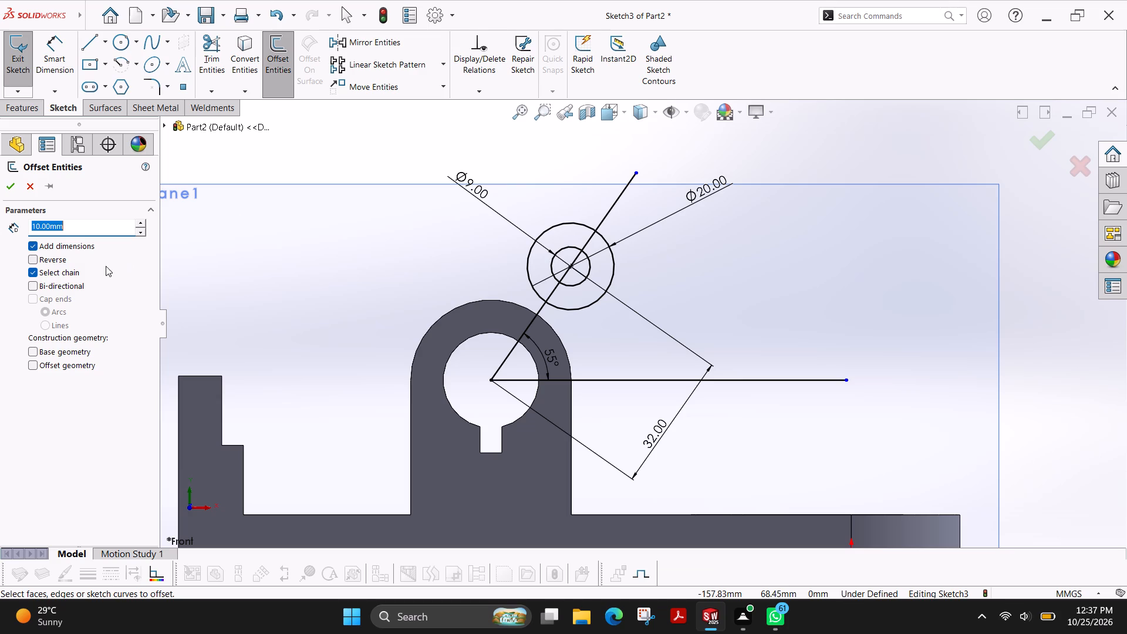
left_click(51, 287)
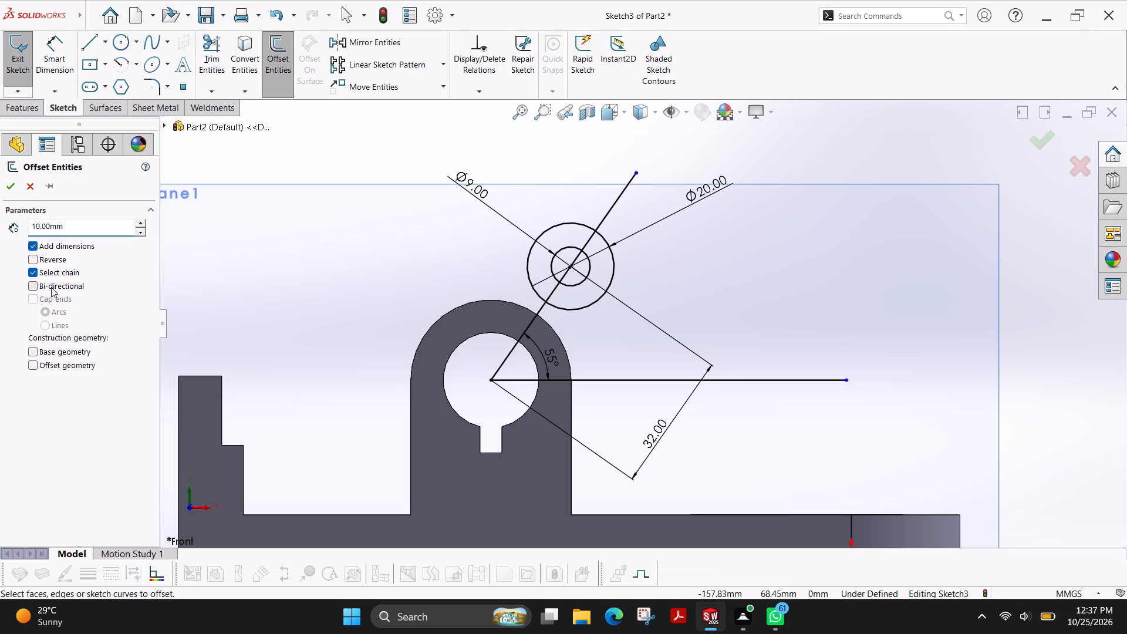
left_click(554, 292)
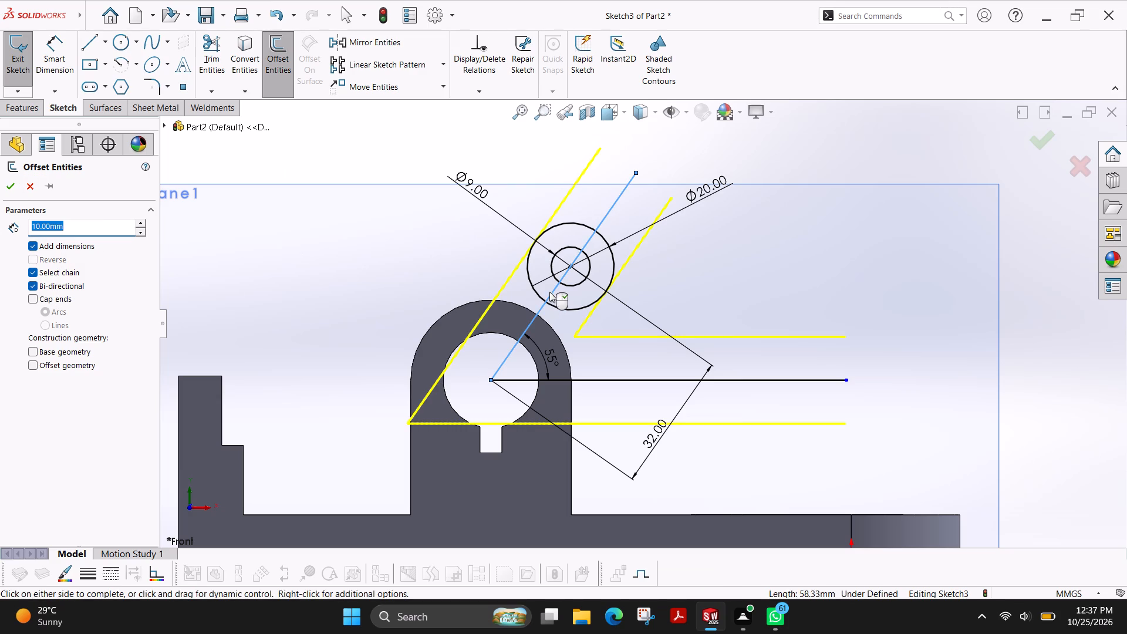
left_click(11, 191)
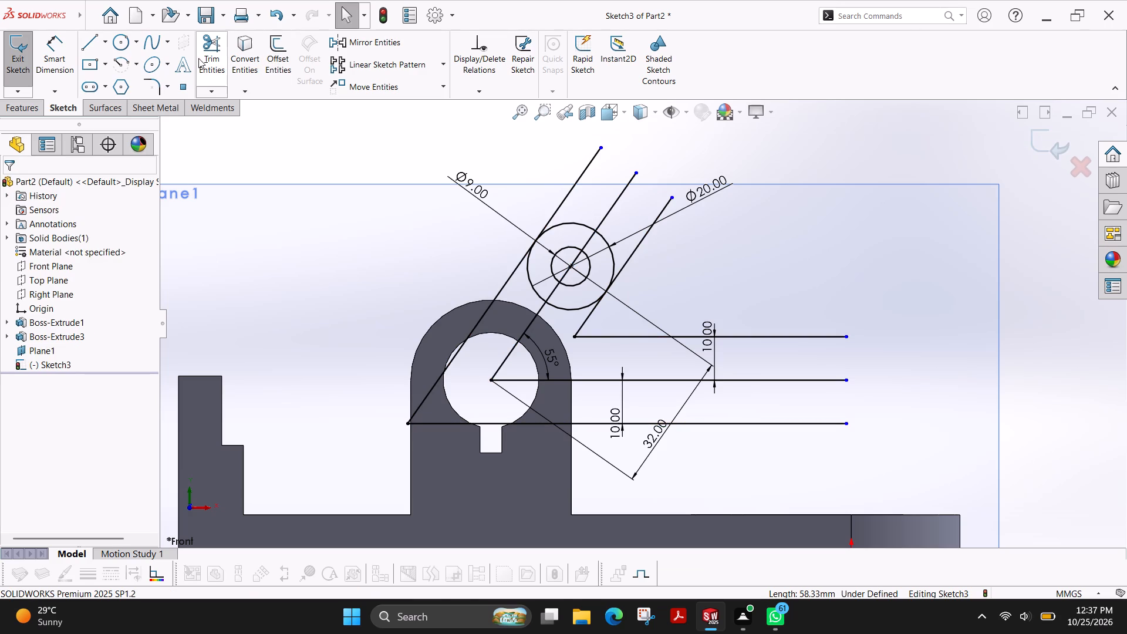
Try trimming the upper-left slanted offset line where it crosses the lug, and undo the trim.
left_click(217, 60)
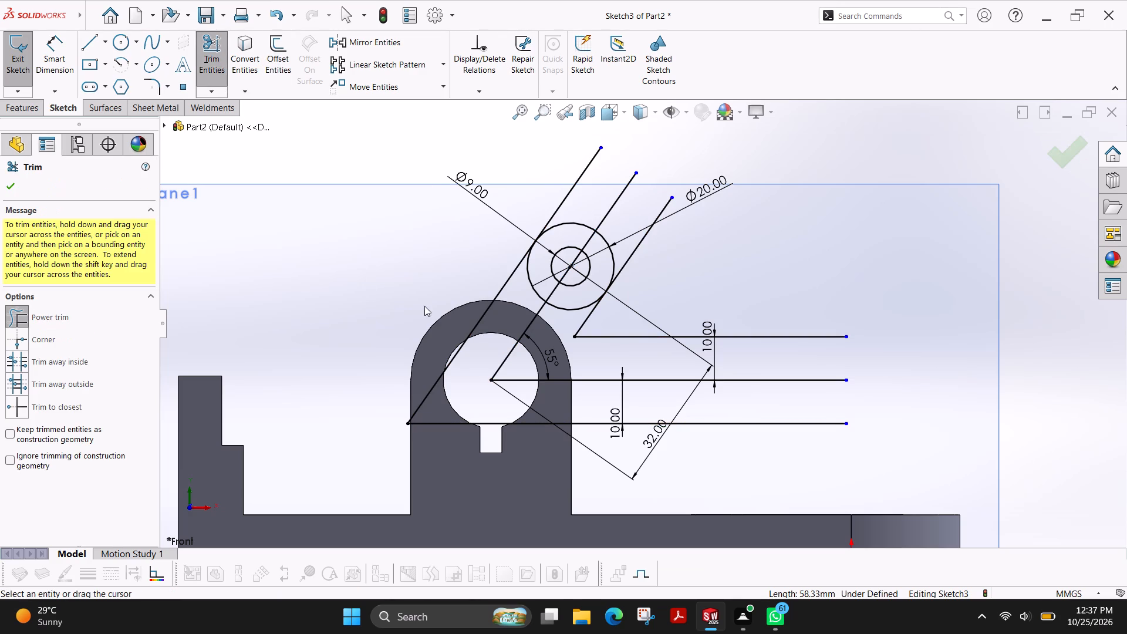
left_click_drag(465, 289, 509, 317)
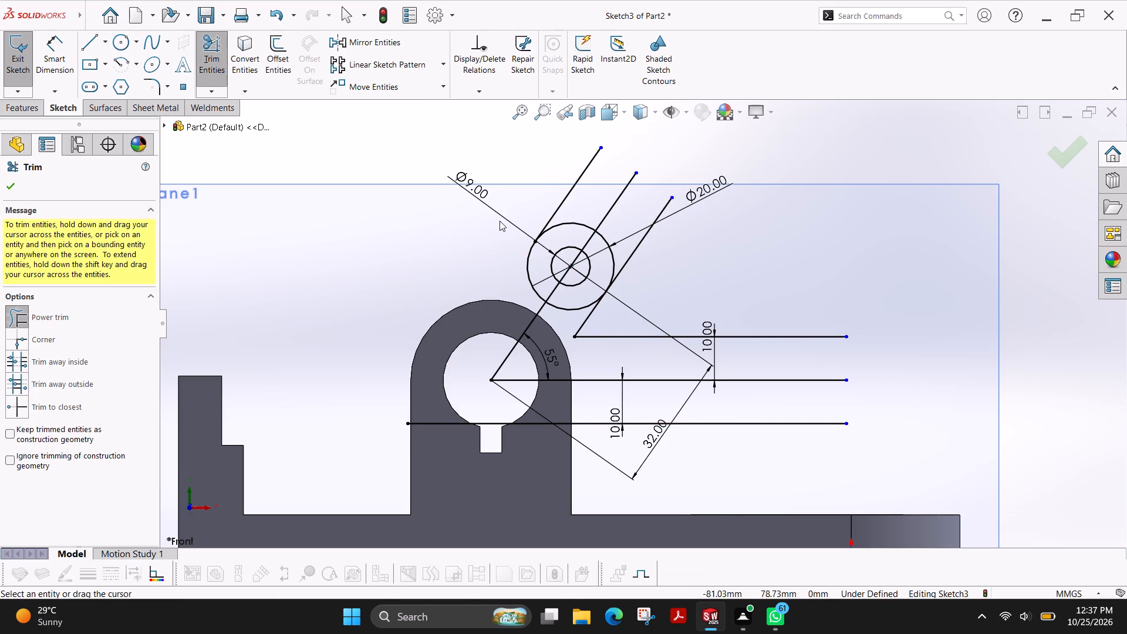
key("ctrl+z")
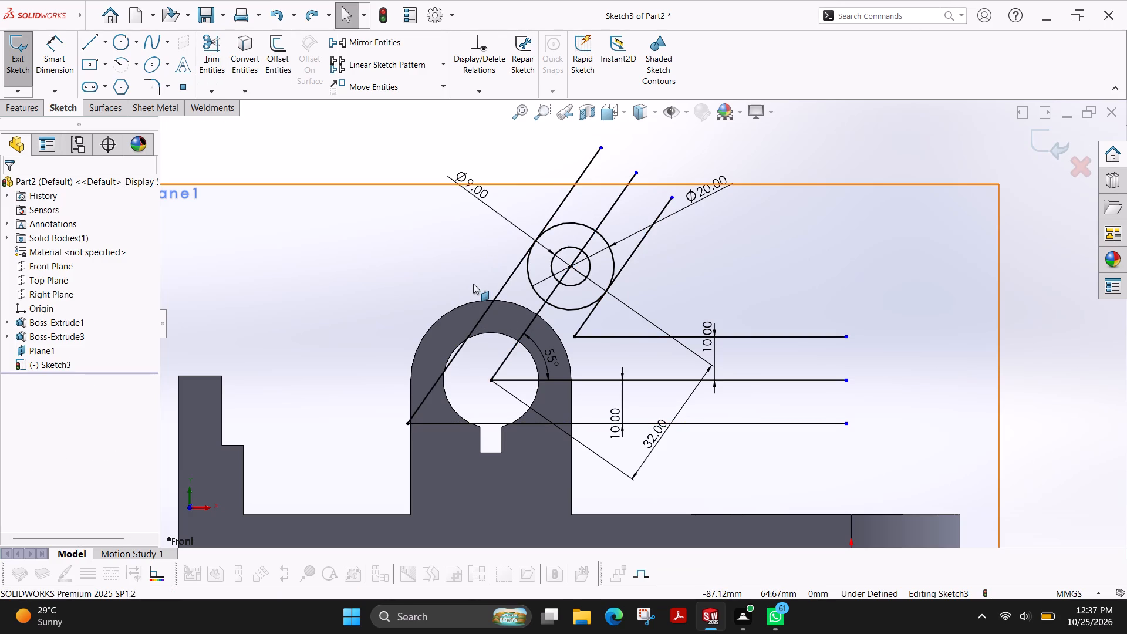
Sketch a circle of 18.5 mm radius centred on the lug's hole, matching the lug's rounded top.
left_click(120, 48)
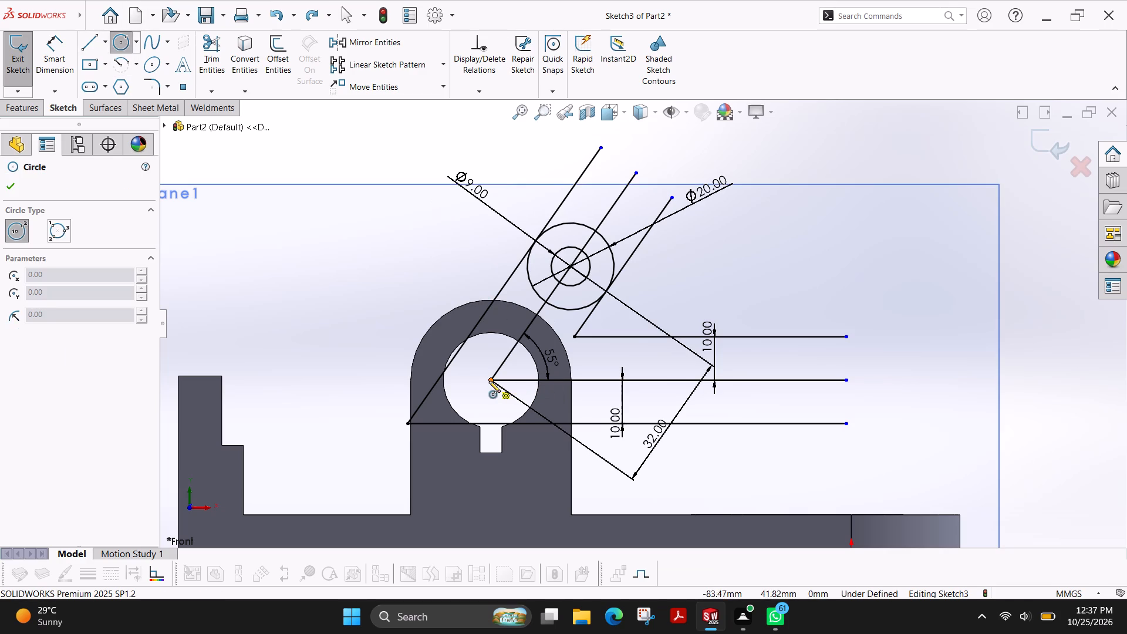
left_click(489, 381)
left_click(523, 307)
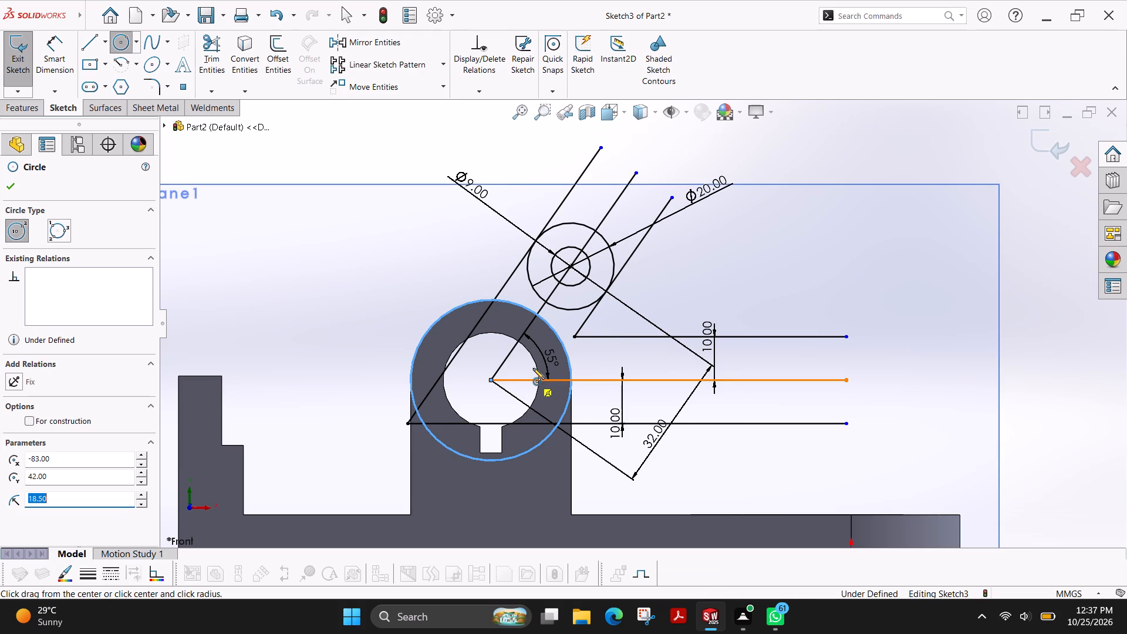
left_click(5, 188)
Trim the lug circle's left arc, the offset line crossing the lug, and the slanted lines' ends beyond the 20 mm circle.
left_click(212, 55)
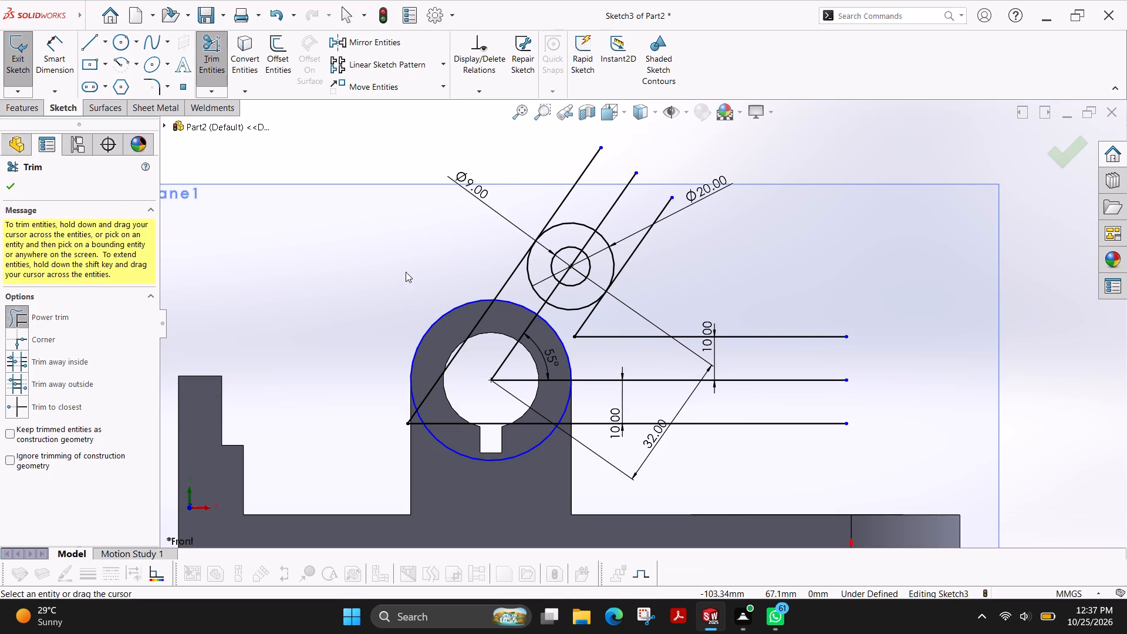
left_click_drag(428, 287, 441, 329)
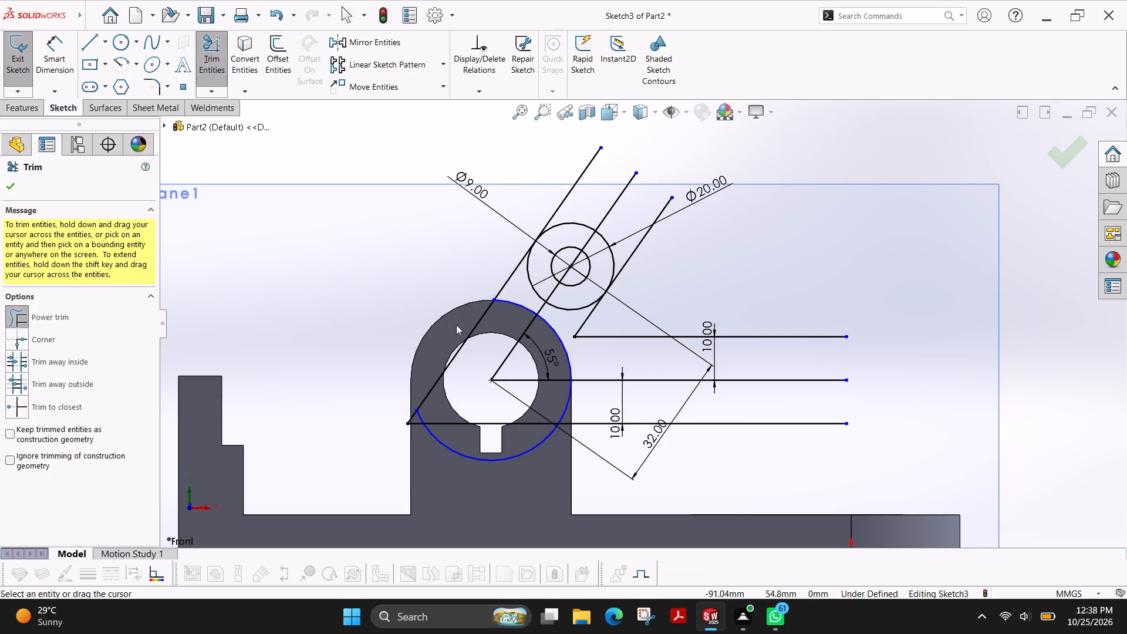
left_click_drag(468, 314, 482, 327)
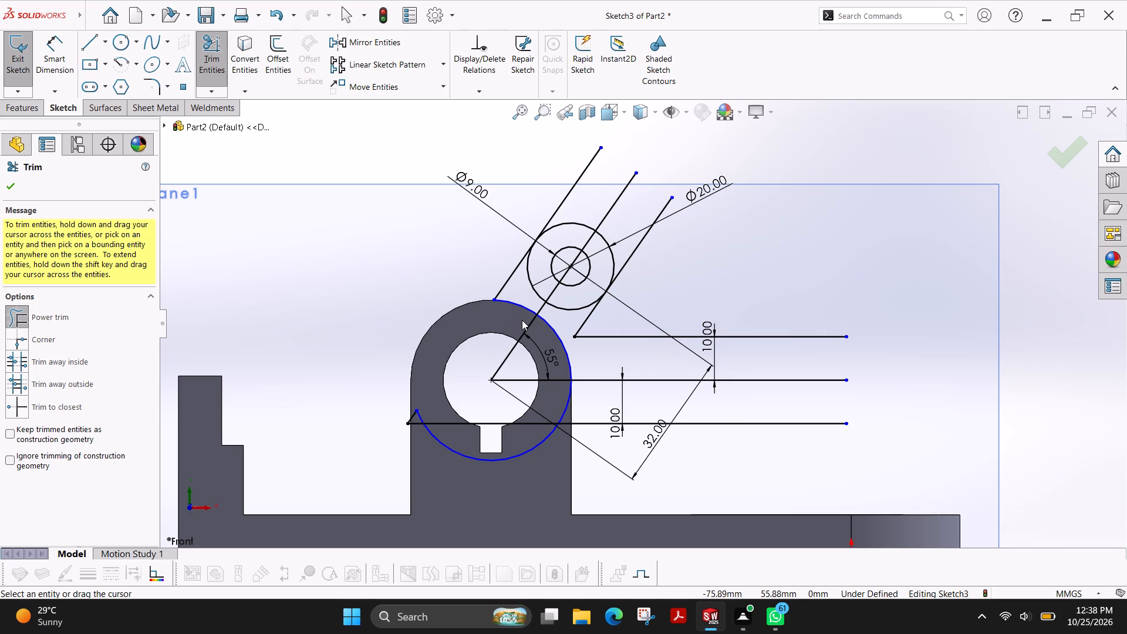
left_click_drag(558, 157, 665, 246)
double_click(519, 319)
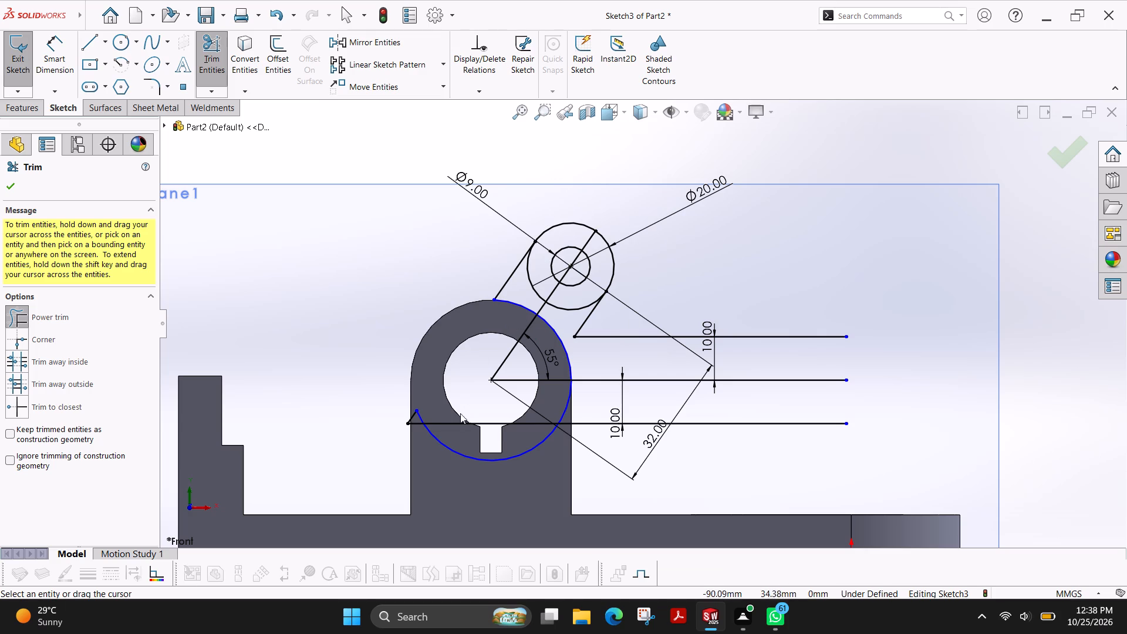
Trim away the lower horizontal offset line, the lug circle's lower arc and the leftover stubs at the lug's left side.
left_click_drag(451, 418, 450, 472)
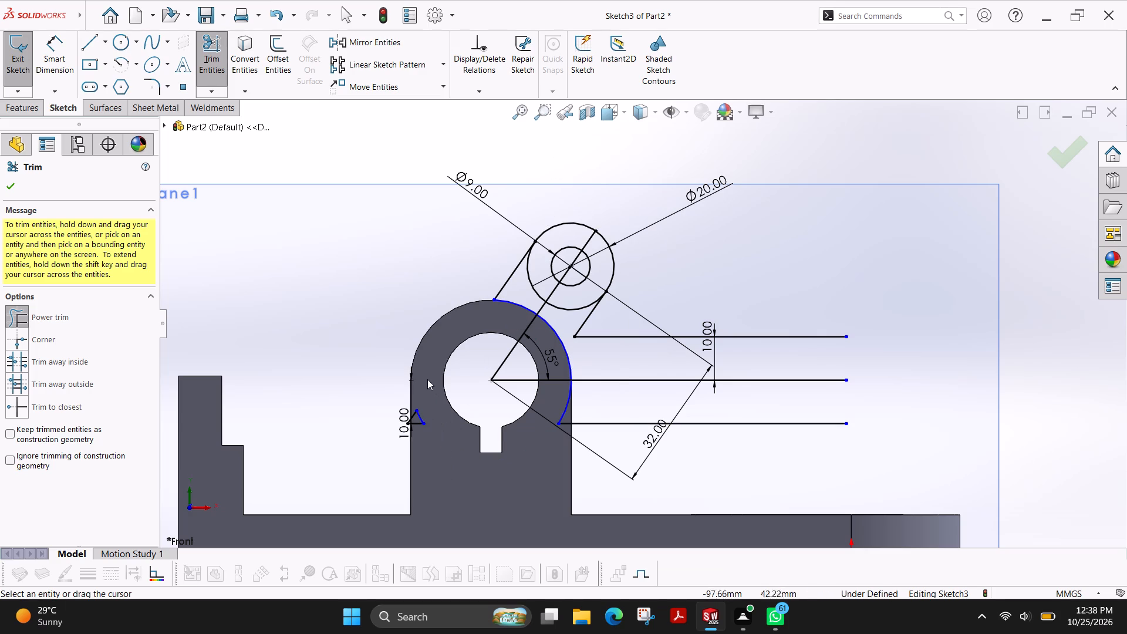
left_click_drag(426, 379, 422, 424)
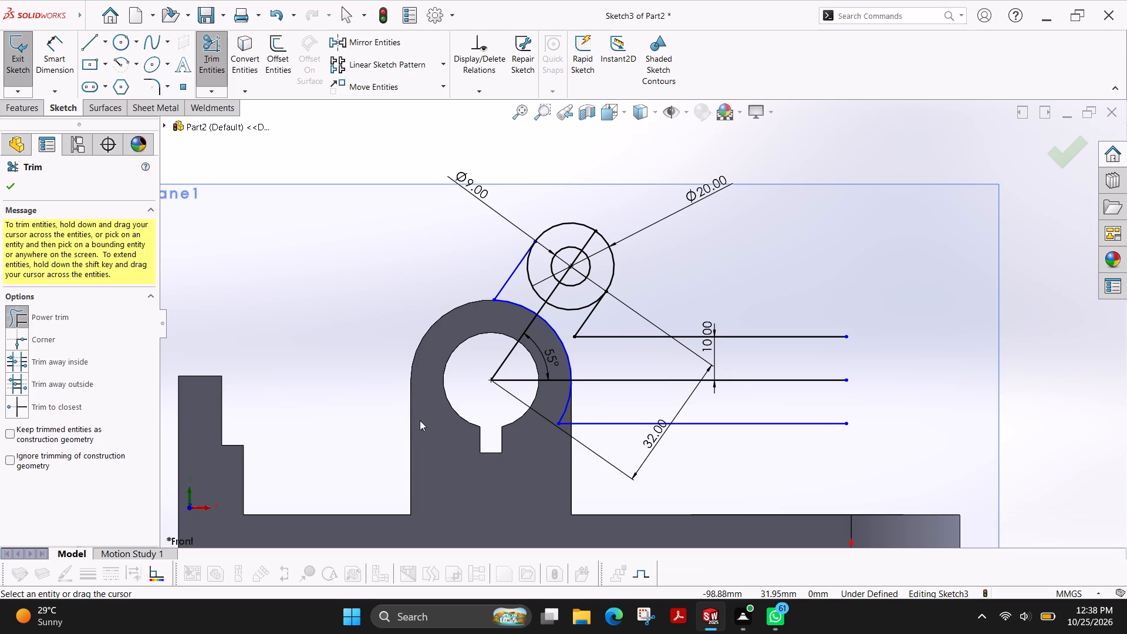
left_click_drag(417, 420, 399, 426)
left_click_drag(554, 405, 579, 414)
left_click_drag(579, 414, 606, 433)
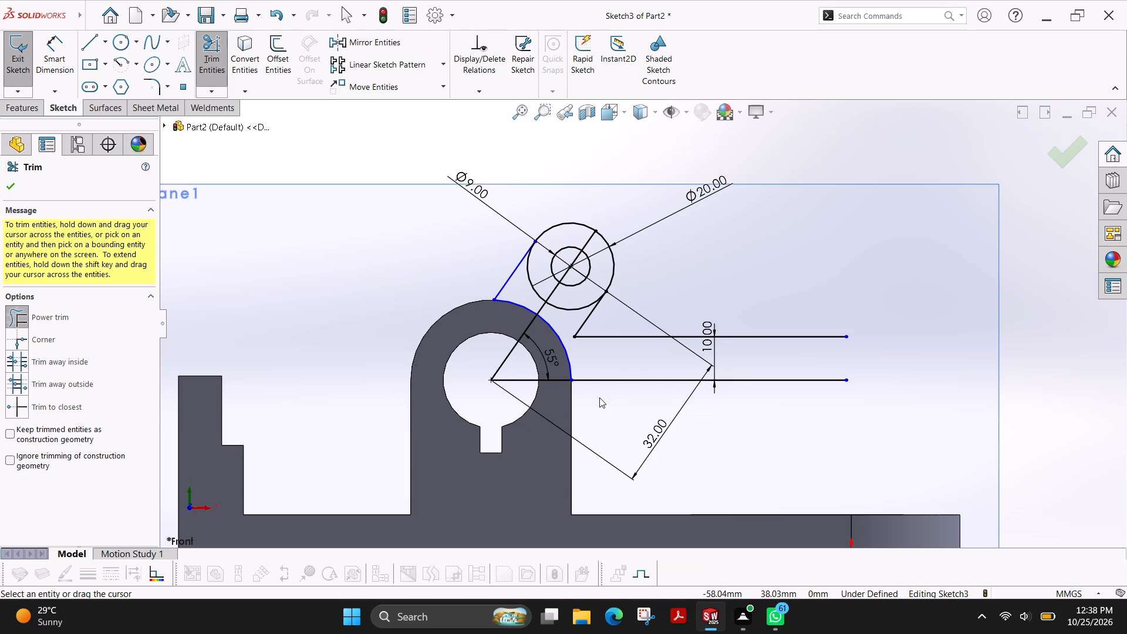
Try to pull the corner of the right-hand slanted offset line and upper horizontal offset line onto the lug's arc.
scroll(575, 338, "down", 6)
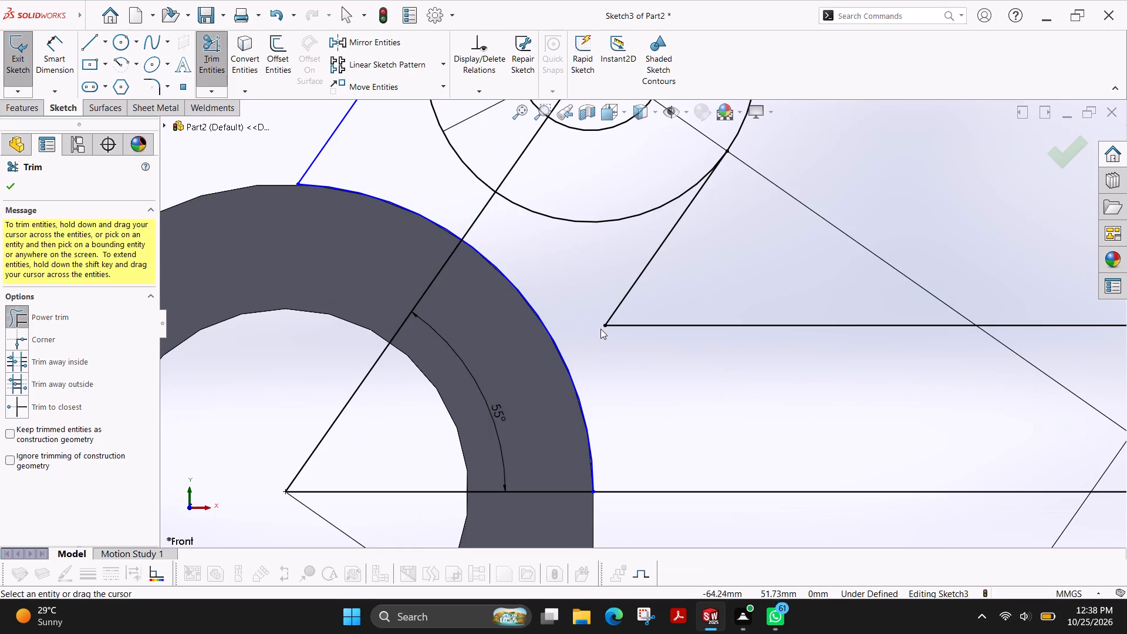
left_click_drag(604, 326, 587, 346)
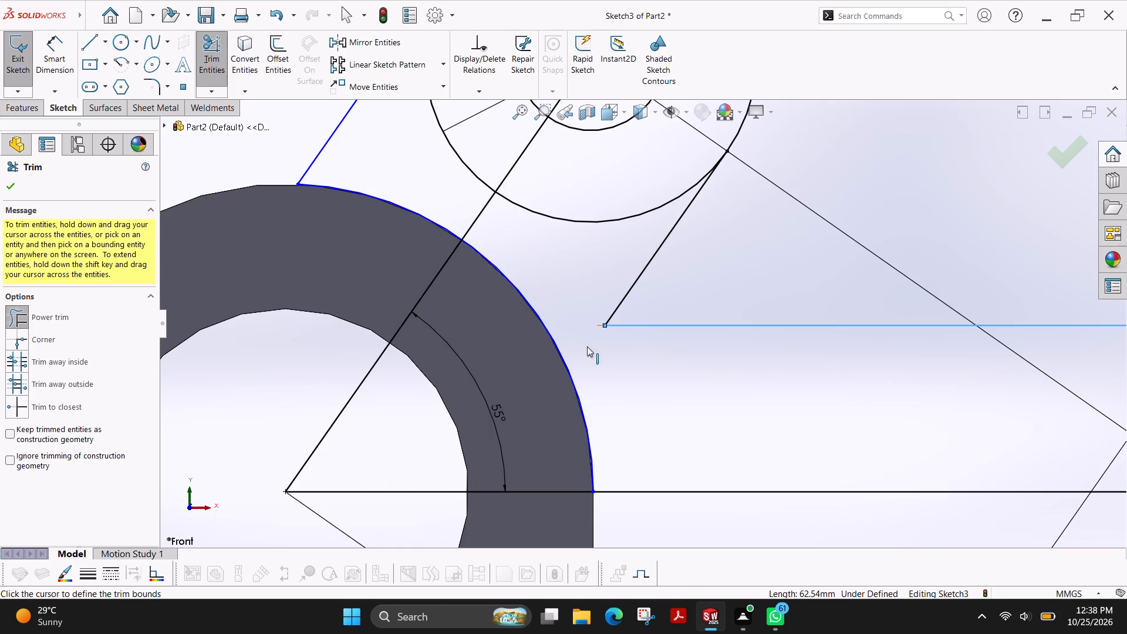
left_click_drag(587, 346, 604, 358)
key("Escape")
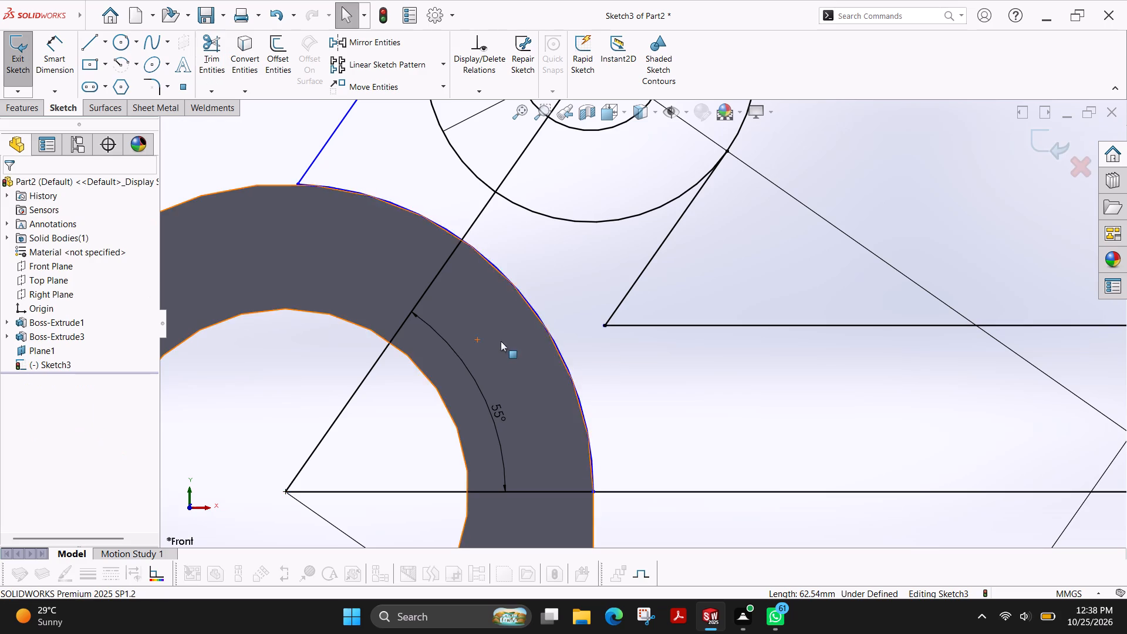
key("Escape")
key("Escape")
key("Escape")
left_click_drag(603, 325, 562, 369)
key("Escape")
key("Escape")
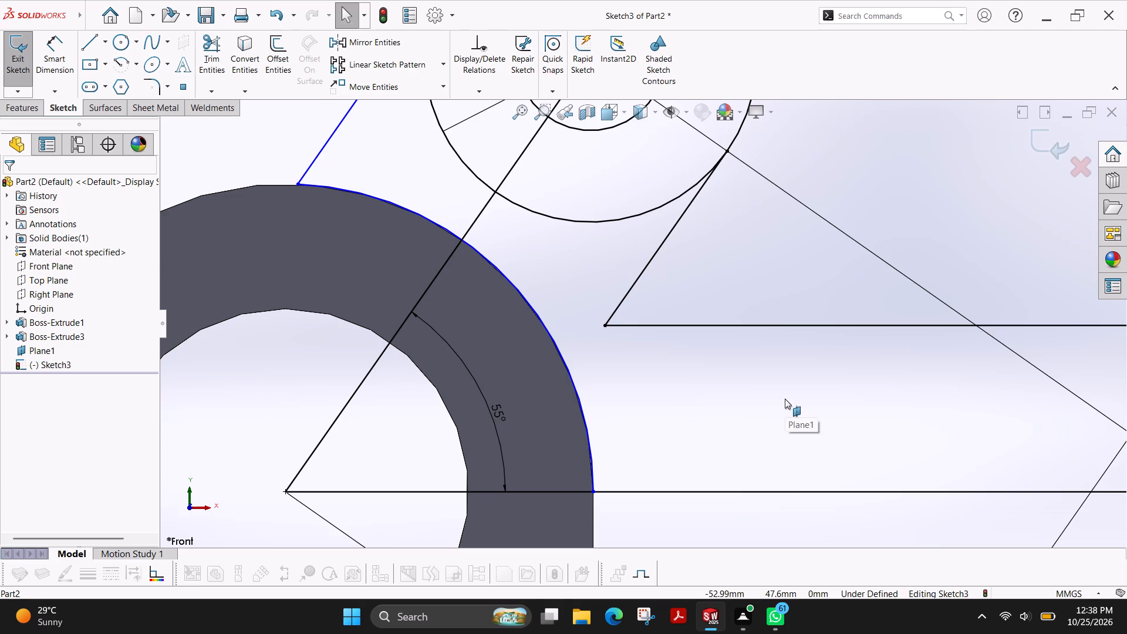
Trim away the upper horizontal offset line attached to the short slanted line beside the lug.
scroll(767, 355, "up", 5)
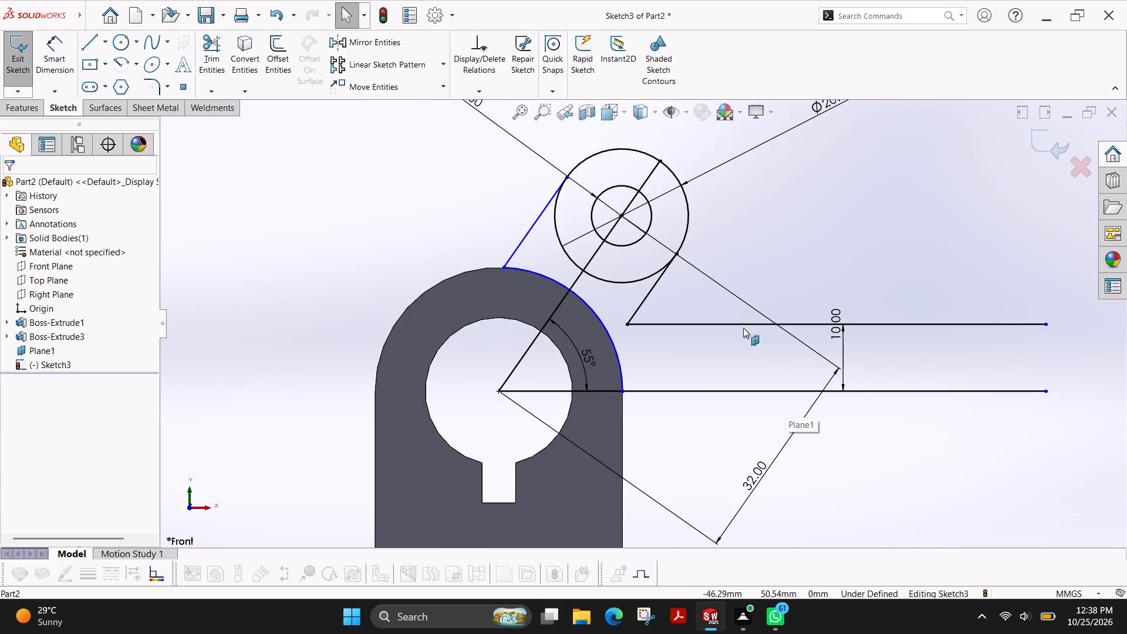
left_click(204, 48)
left_click_drag(697, 307, 718, 349)
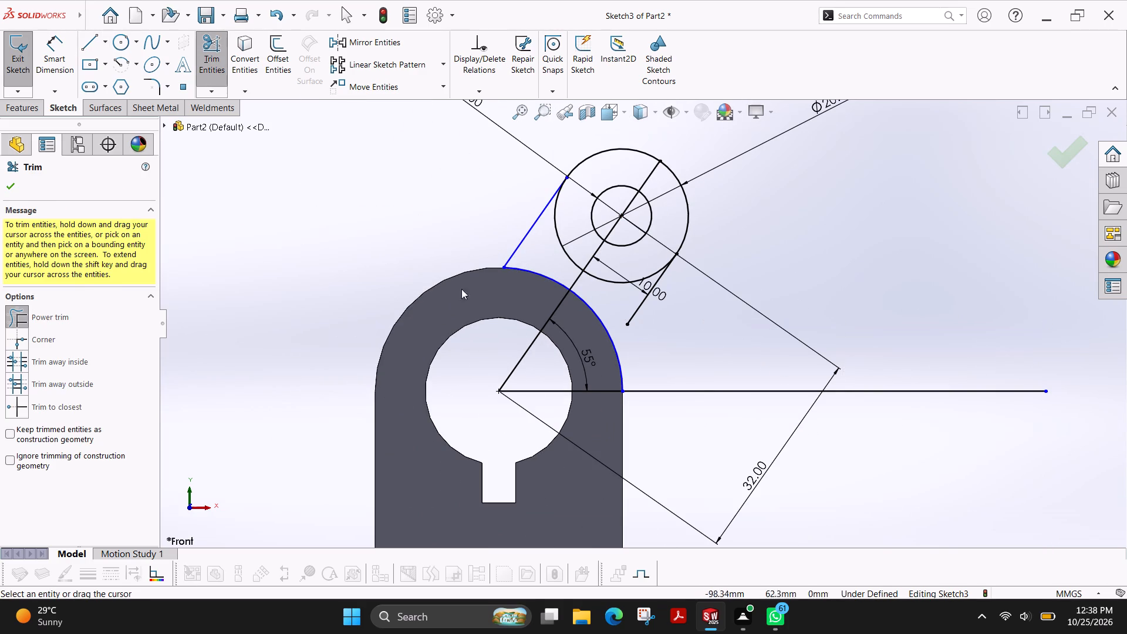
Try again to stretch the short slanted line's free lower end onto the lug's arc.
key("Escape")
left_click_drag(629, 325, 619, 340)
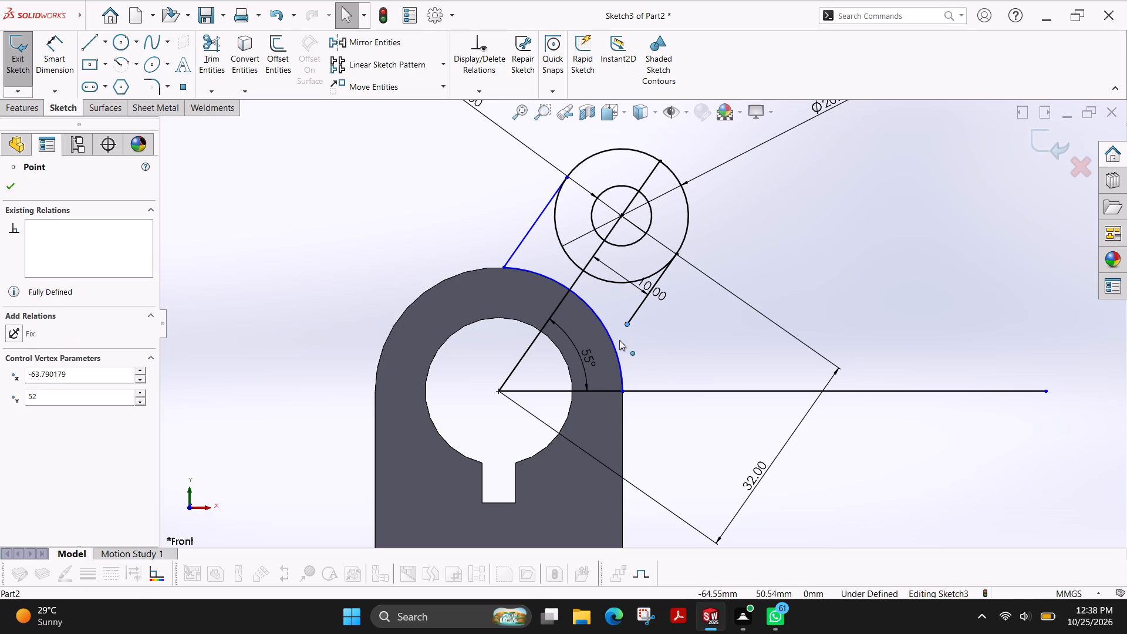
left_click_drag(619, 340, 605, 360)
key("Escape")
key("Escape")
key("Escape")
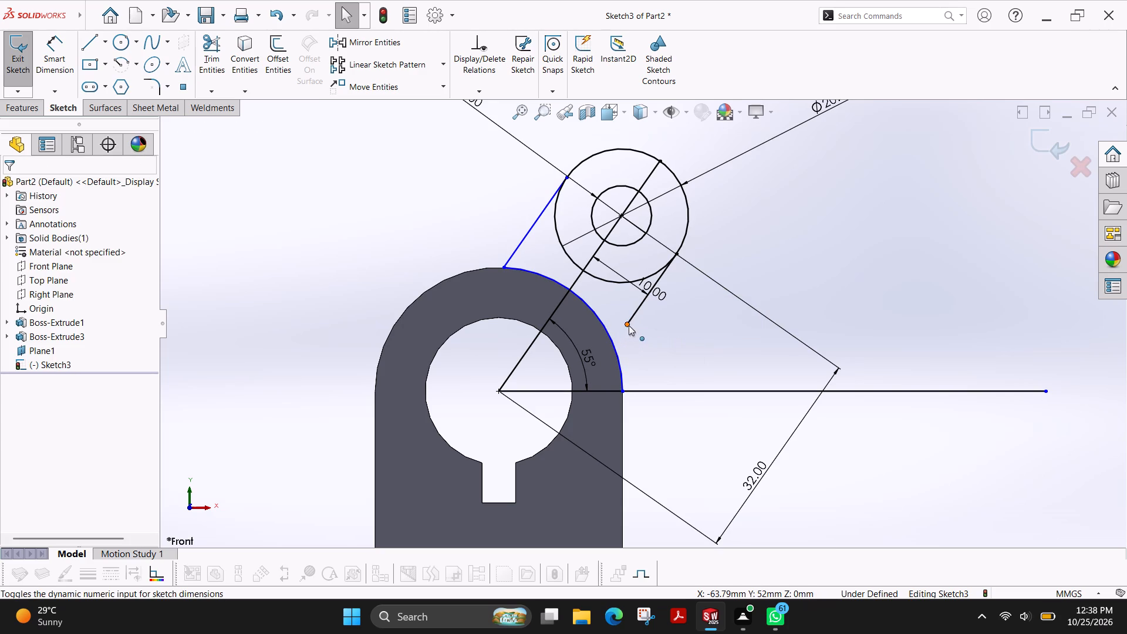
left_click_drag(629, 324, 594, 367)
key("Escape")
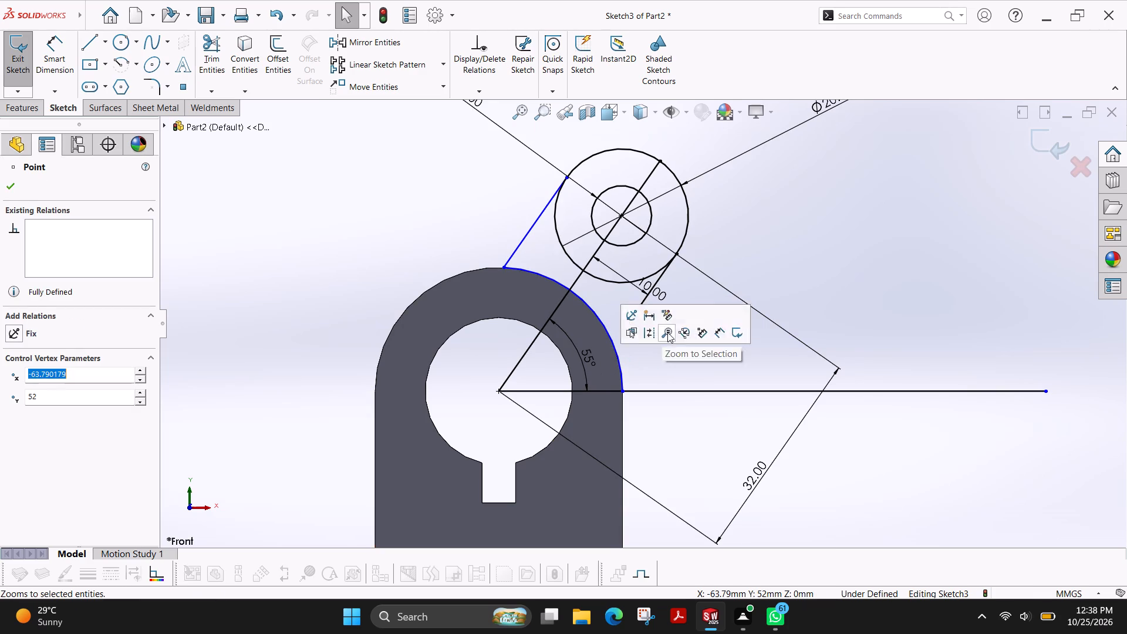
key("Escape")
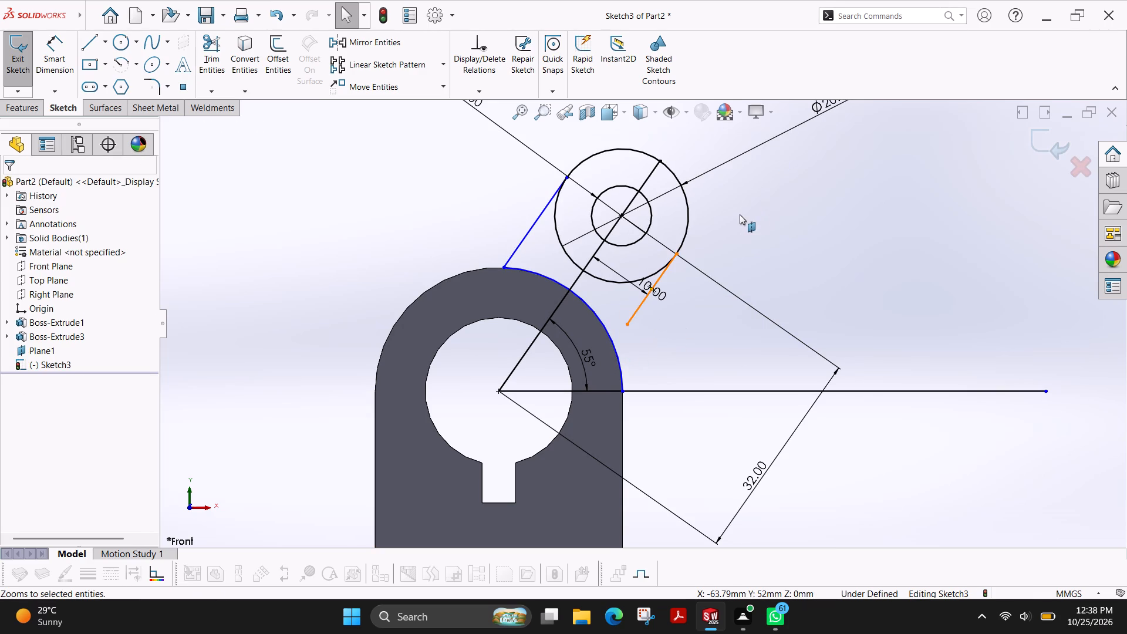
Find the Extend Entities command and extend the right-hand slanted offset line to meet the lug's arc.
type("ex")
left_click(882, 19)
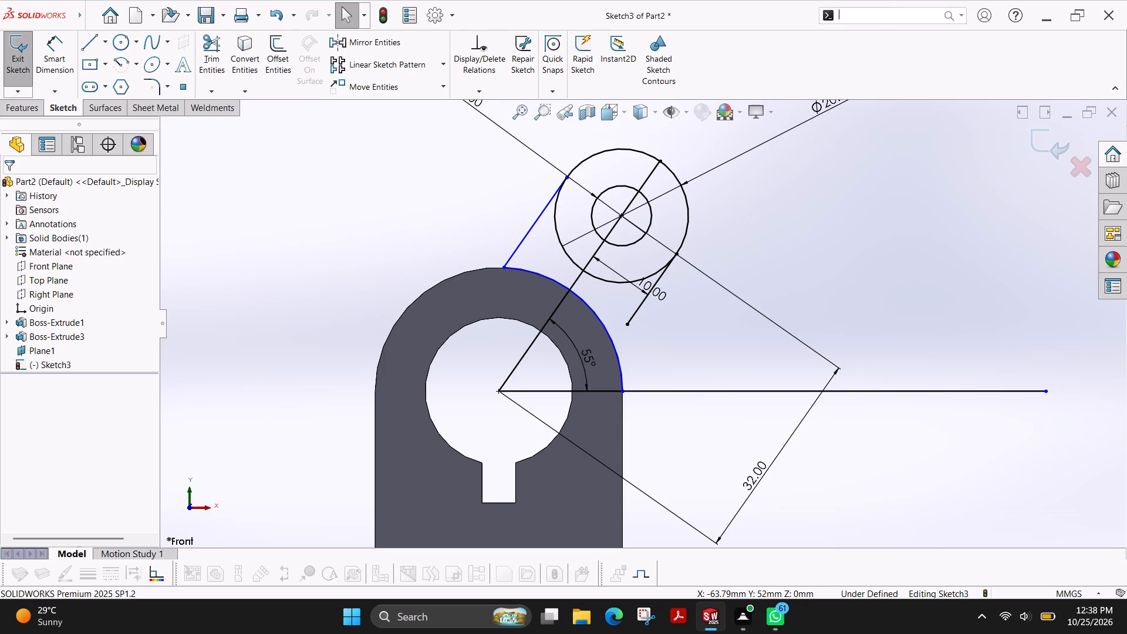
type("ex")
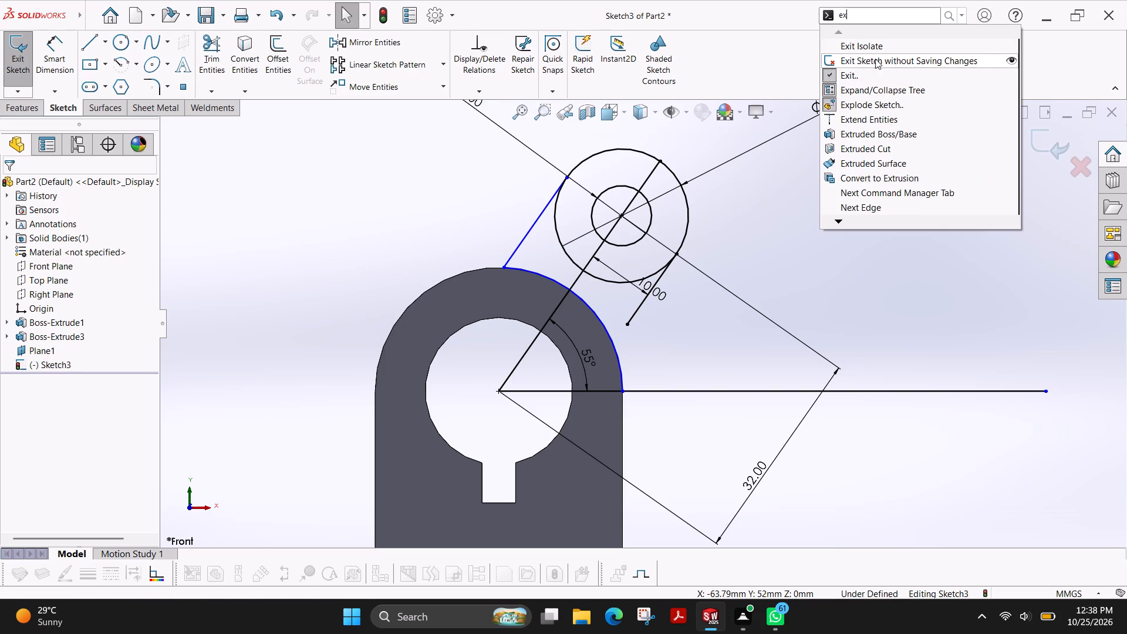
left_click(886, 120)
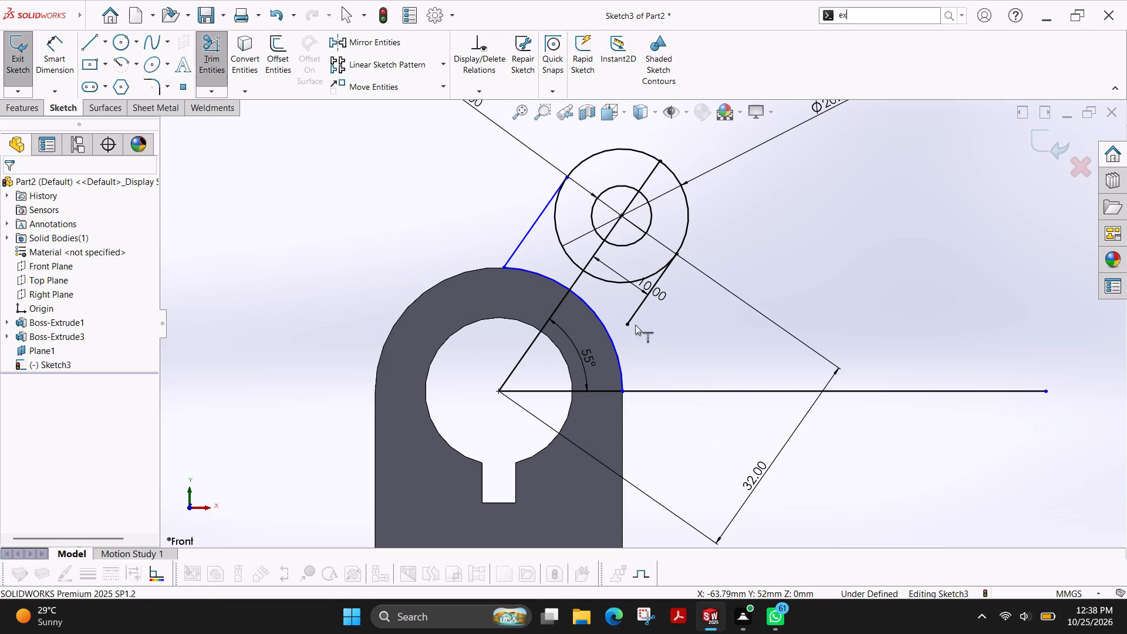
left_click(638, 309)
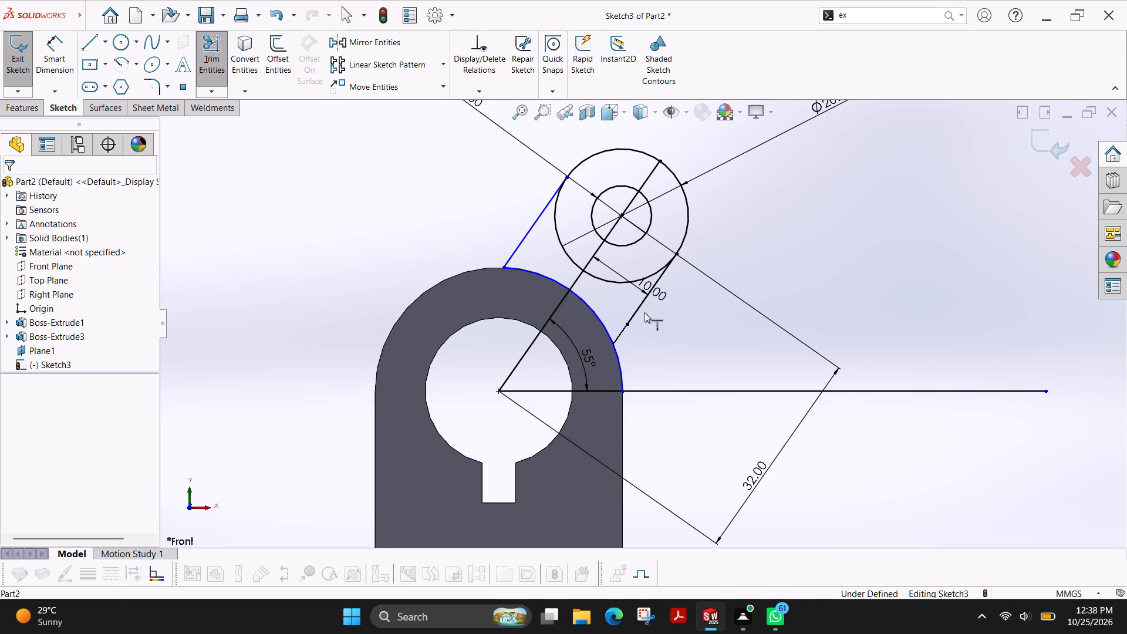
Trim away the part of the lug's converted arc lying below the arm's lower slanted line.
key("Escape")
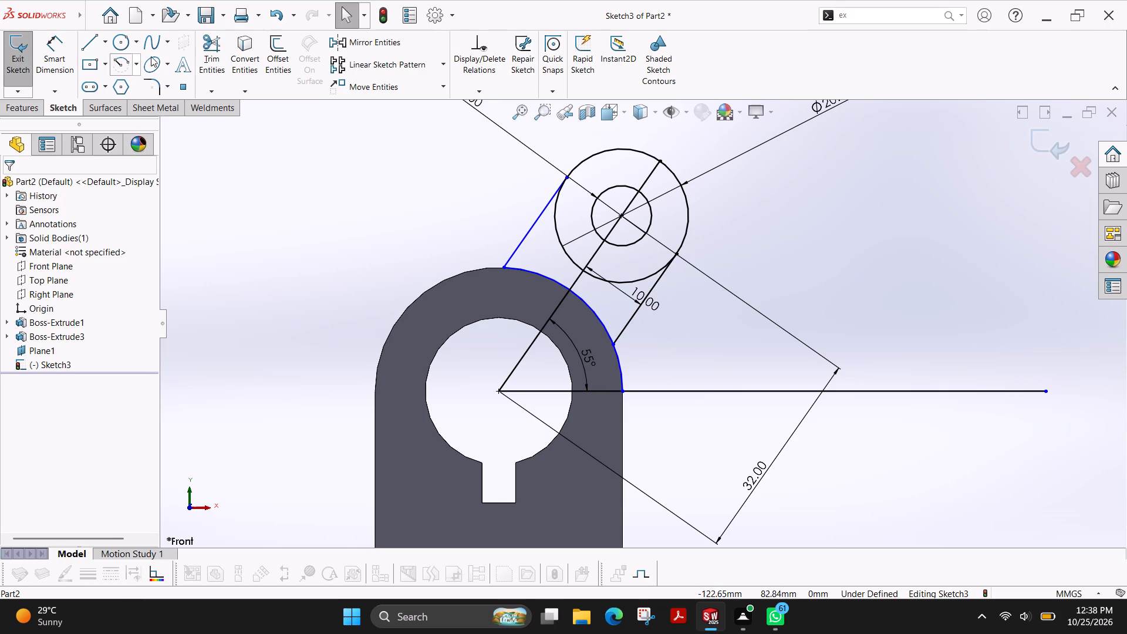
left_click(218, 64)
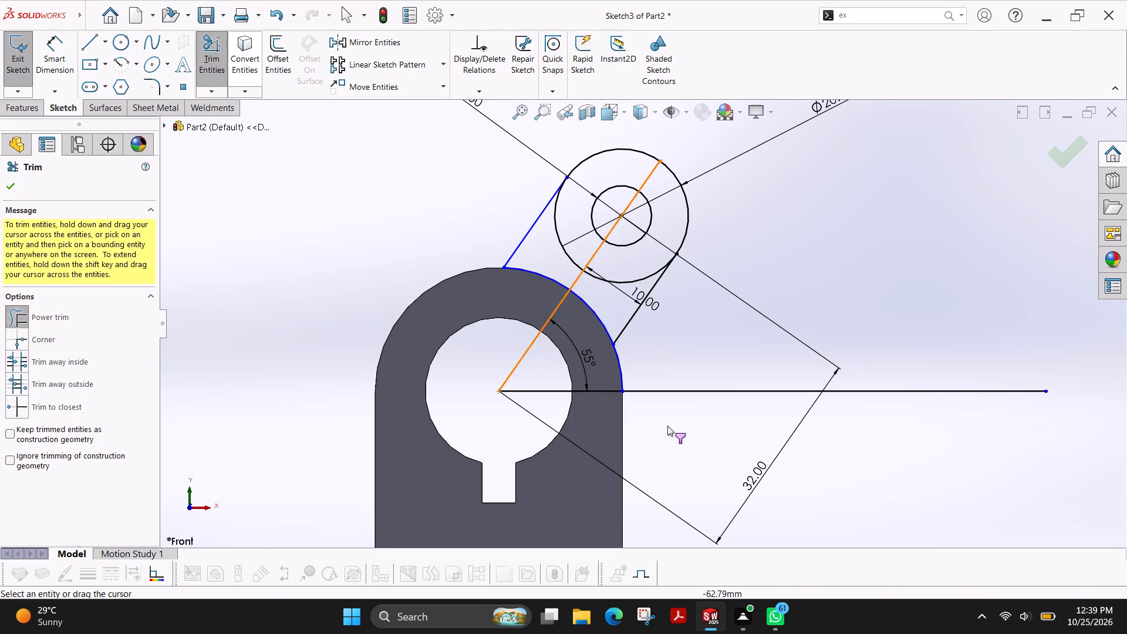
left_click_drag(630, 353, 647, 358)
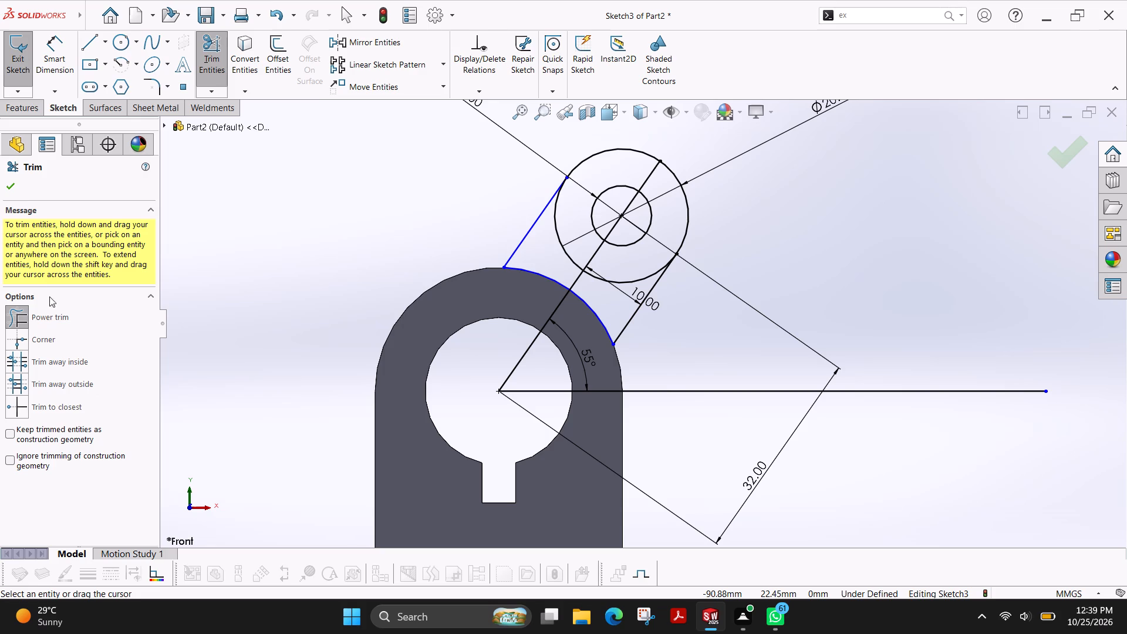
left_click(4, 187)
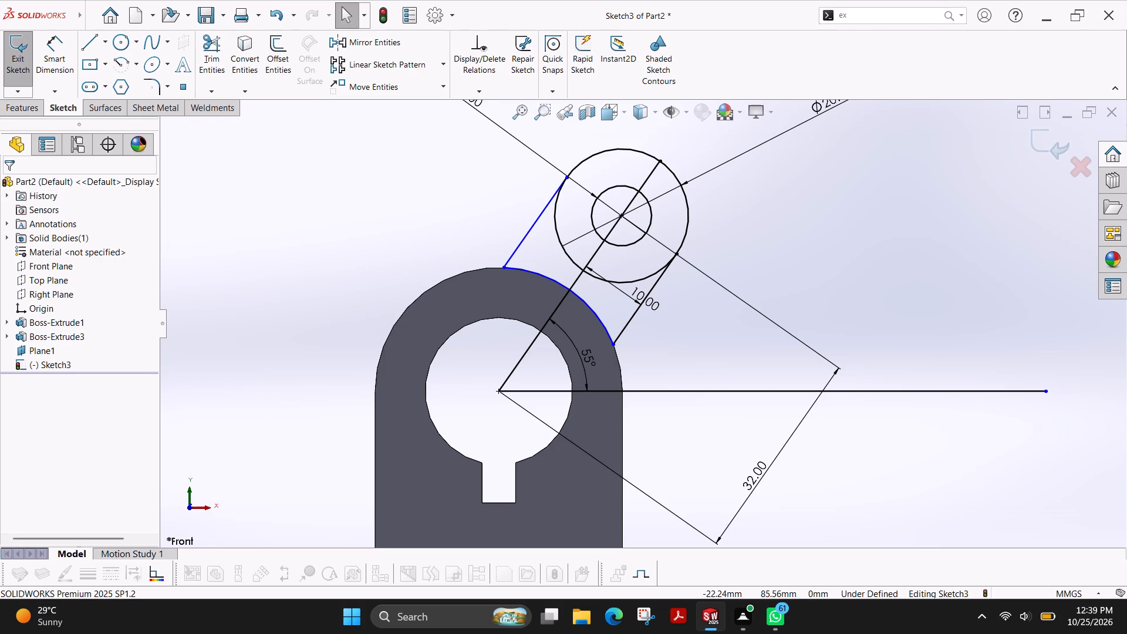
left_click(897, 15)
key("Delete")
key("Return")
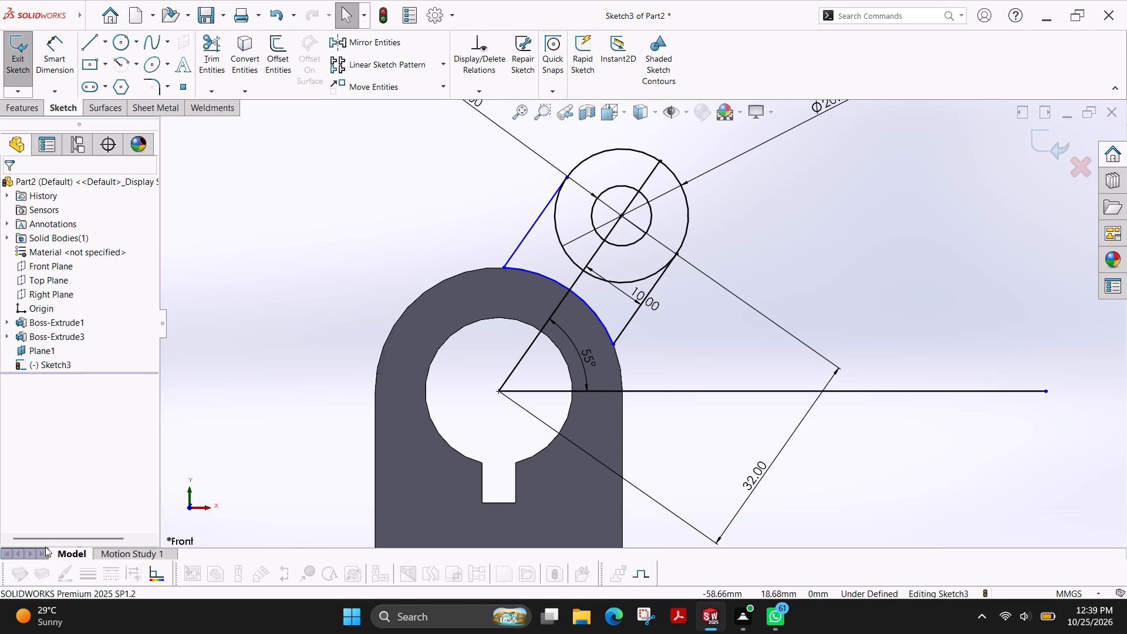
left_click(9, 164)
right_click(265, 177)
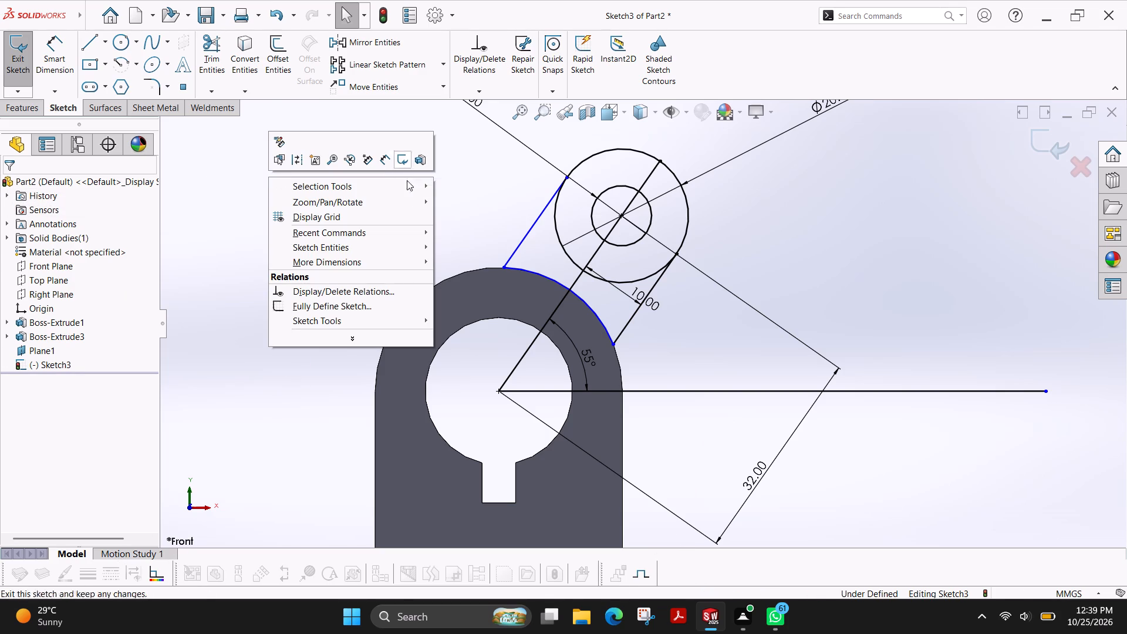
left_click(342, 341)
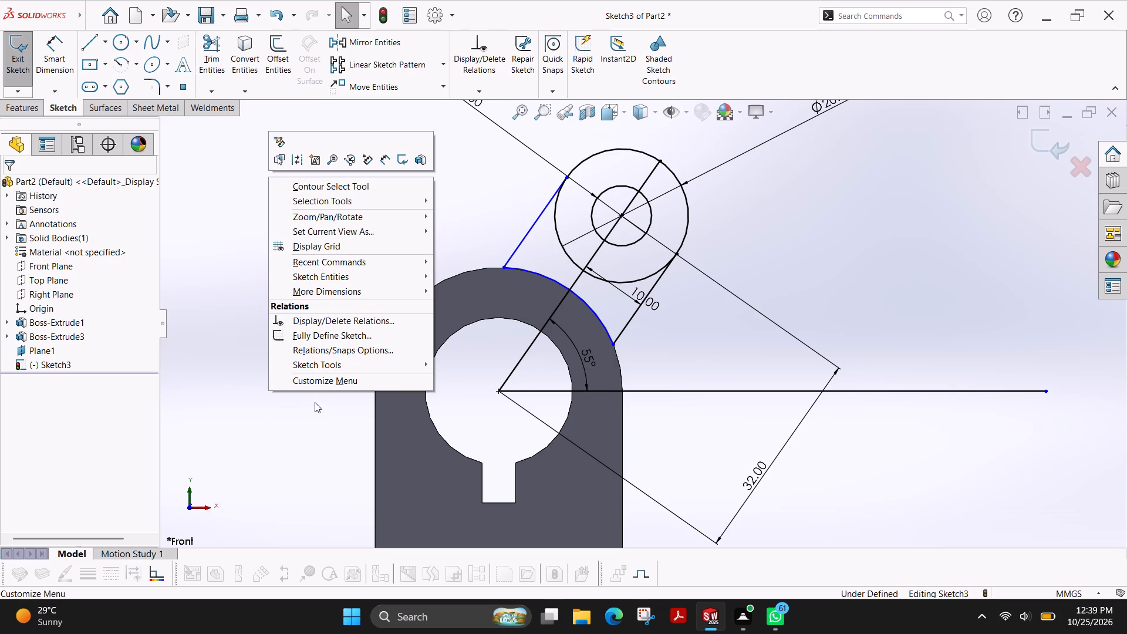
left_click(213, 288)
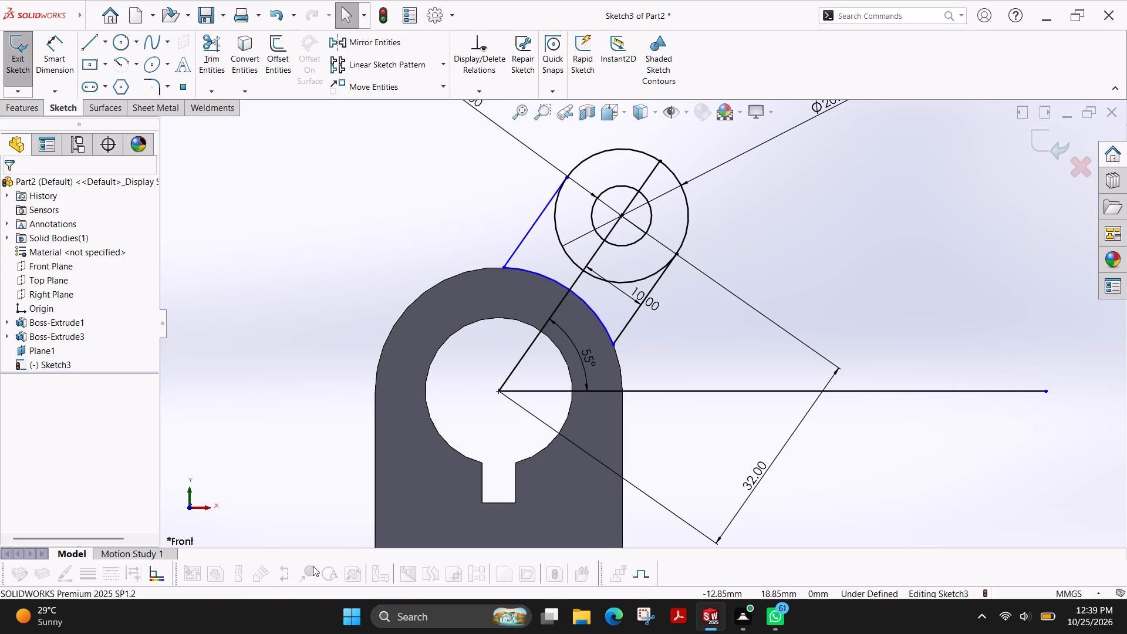
Find the Selection Filter toolbar, turn off the active edge and face filters, and hide the toolbar again.
left_click(886, 18)
type("fik")
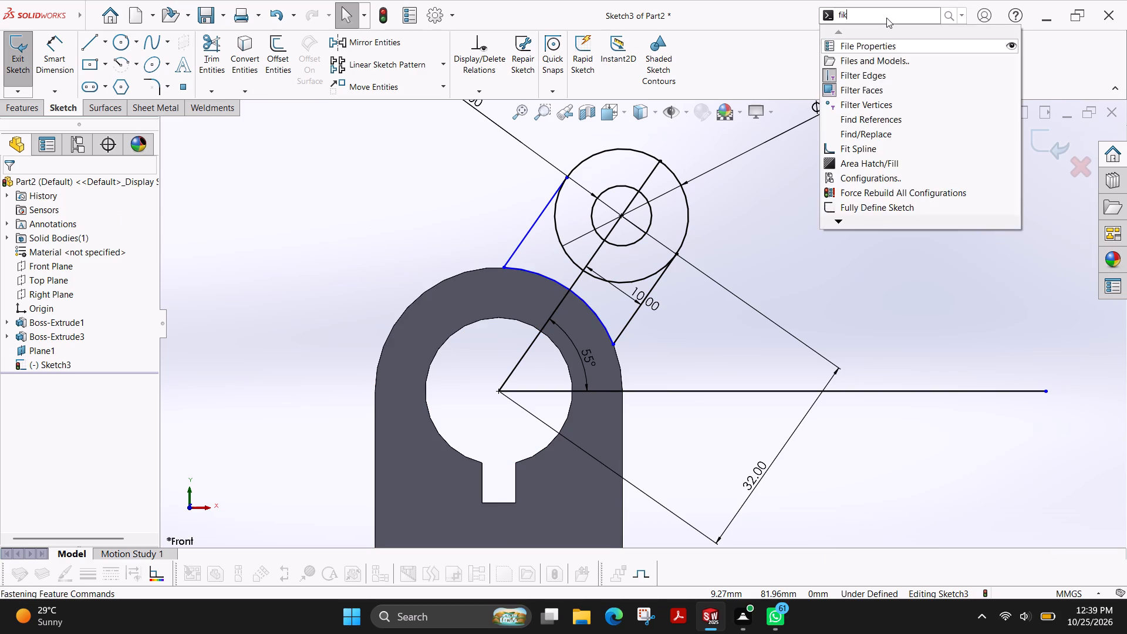
key("BackSpace")
key("l")
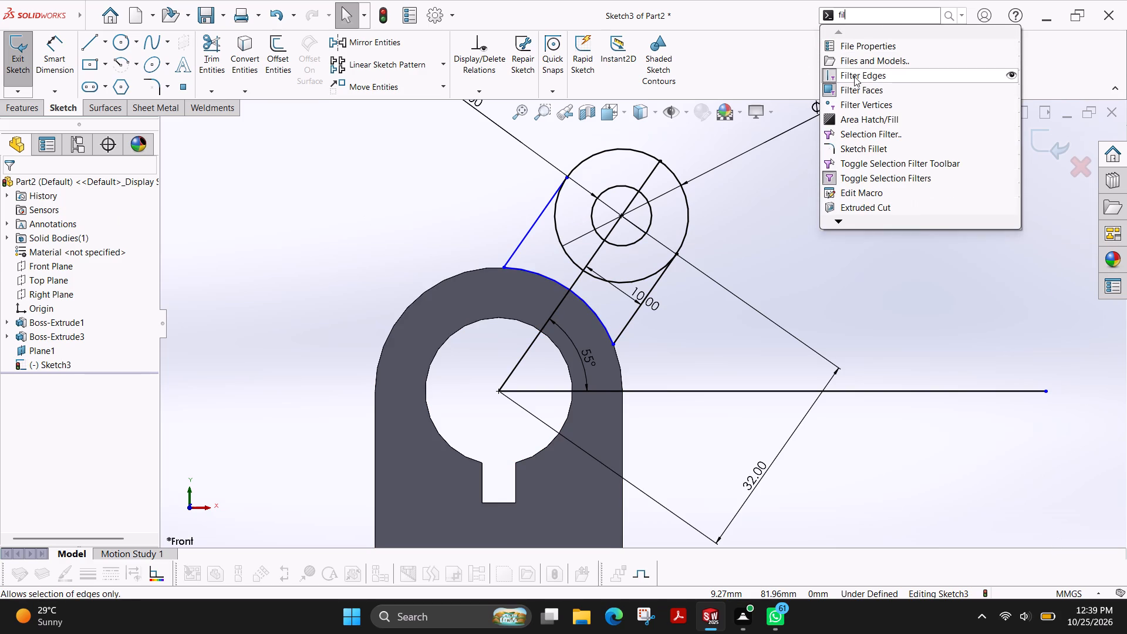
left_click(875, 135)
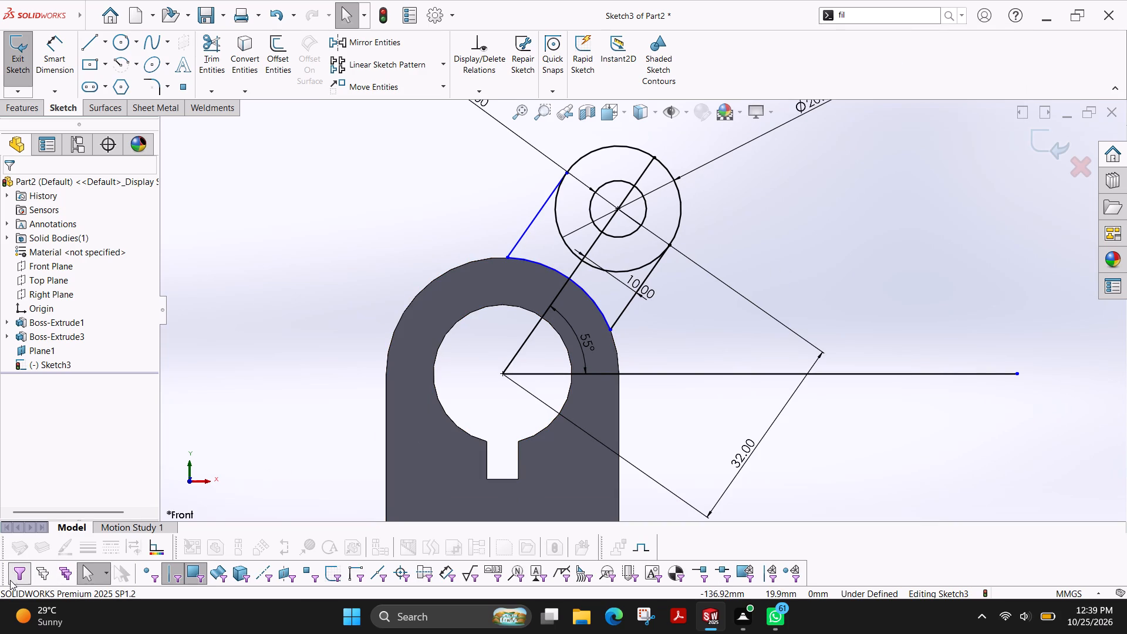
left_click(10, 580)
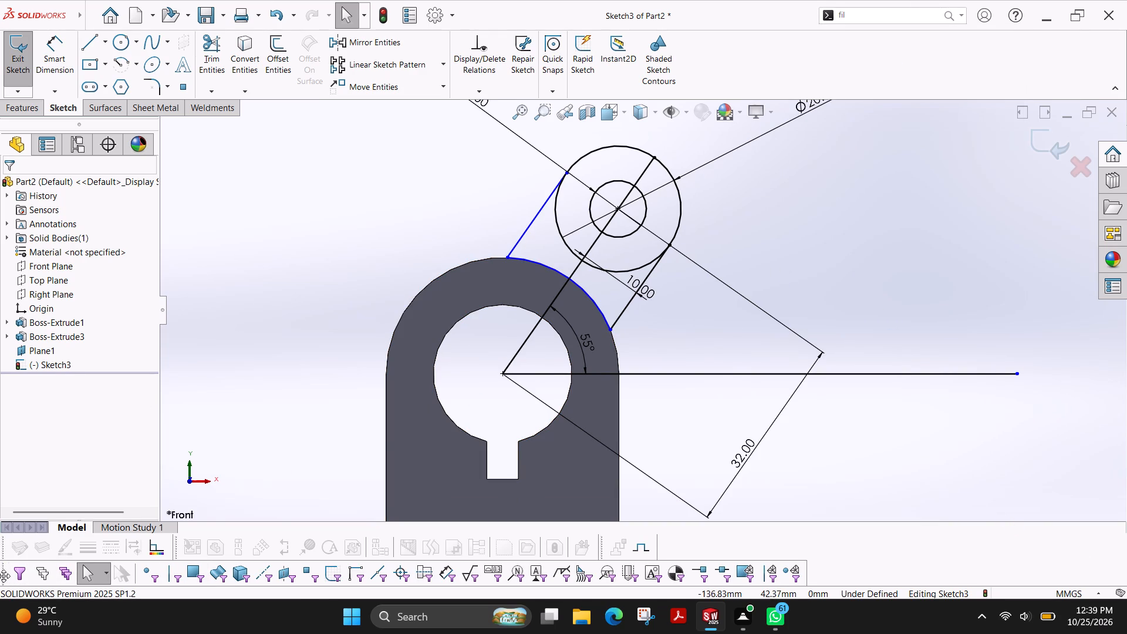
left_click(829, 574)
left_click(864, 11)
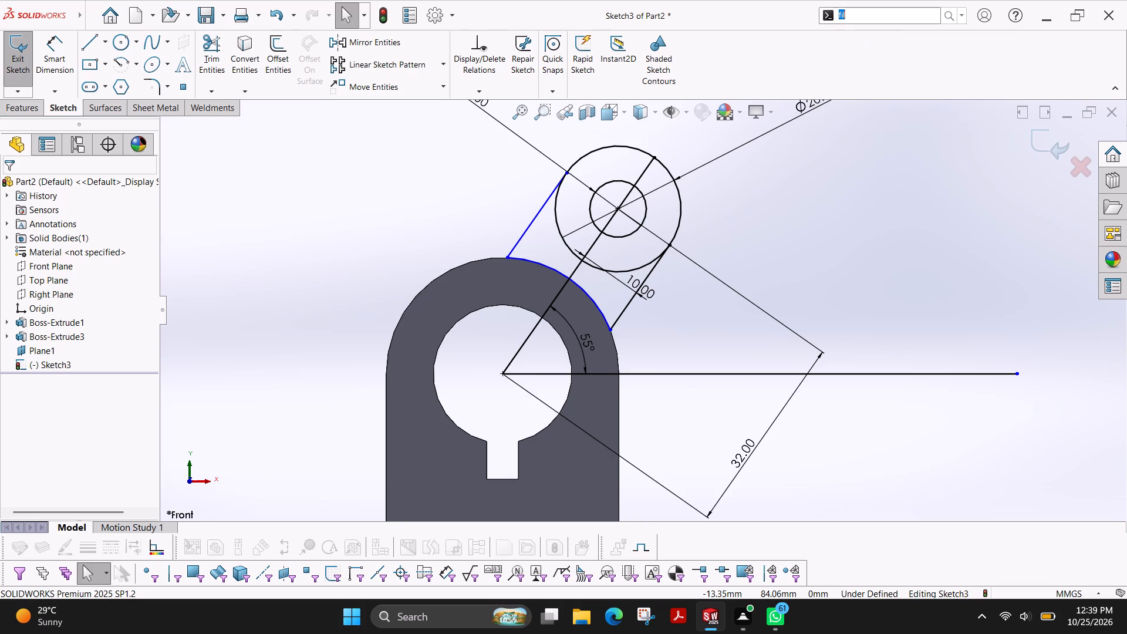
key("BackSpace")
type("fil")
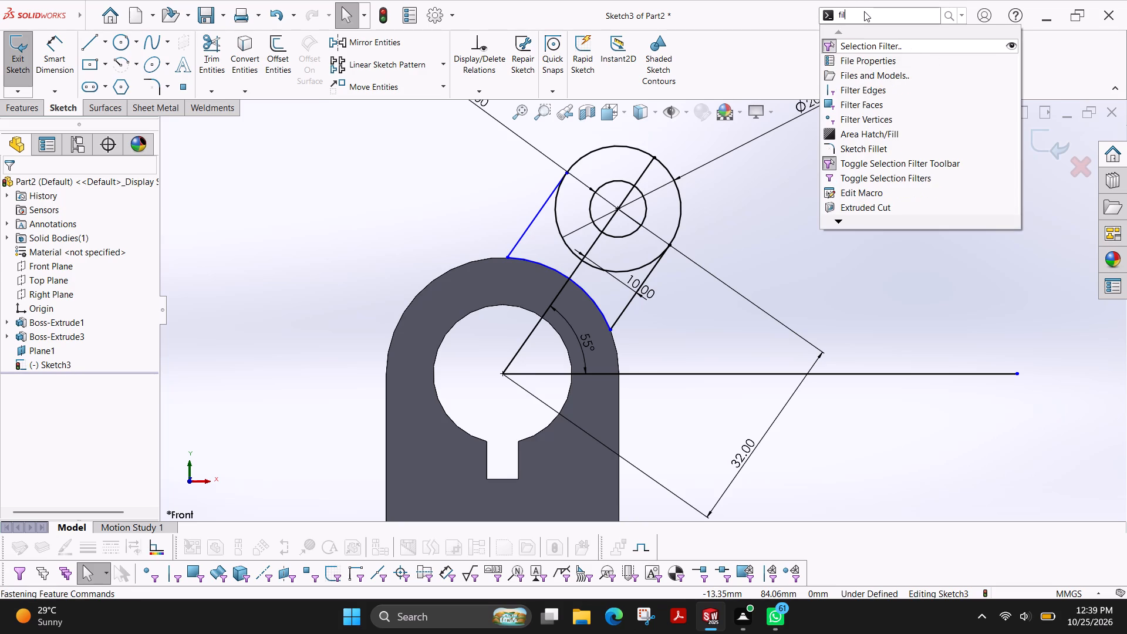
left_click(891, 46)
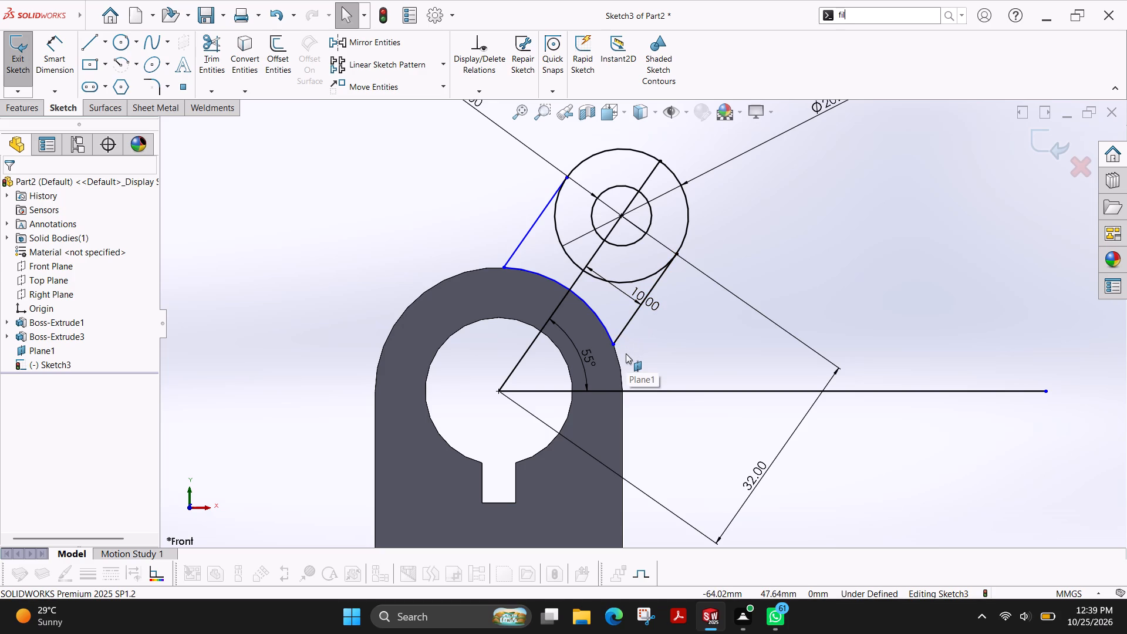
Trim away the lower portion of the 20 mm circle between the arm's two slanted lines.
left_click(206, 53)
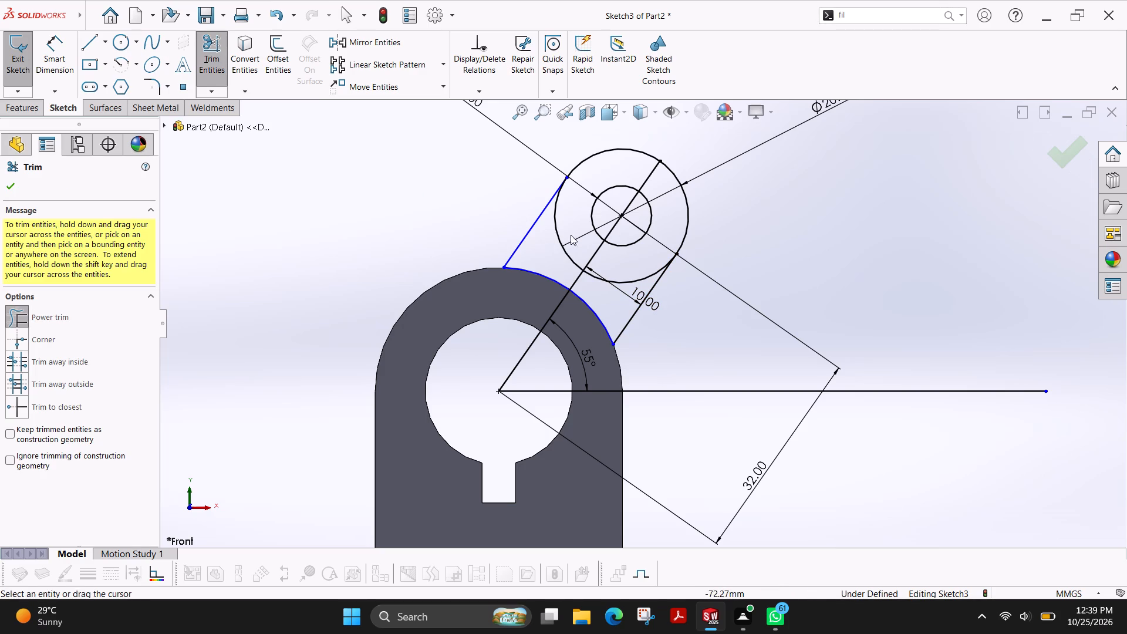
left_click_drag(571, 231, 552, 263)
left_click_drag(630, 263, 617, 292)
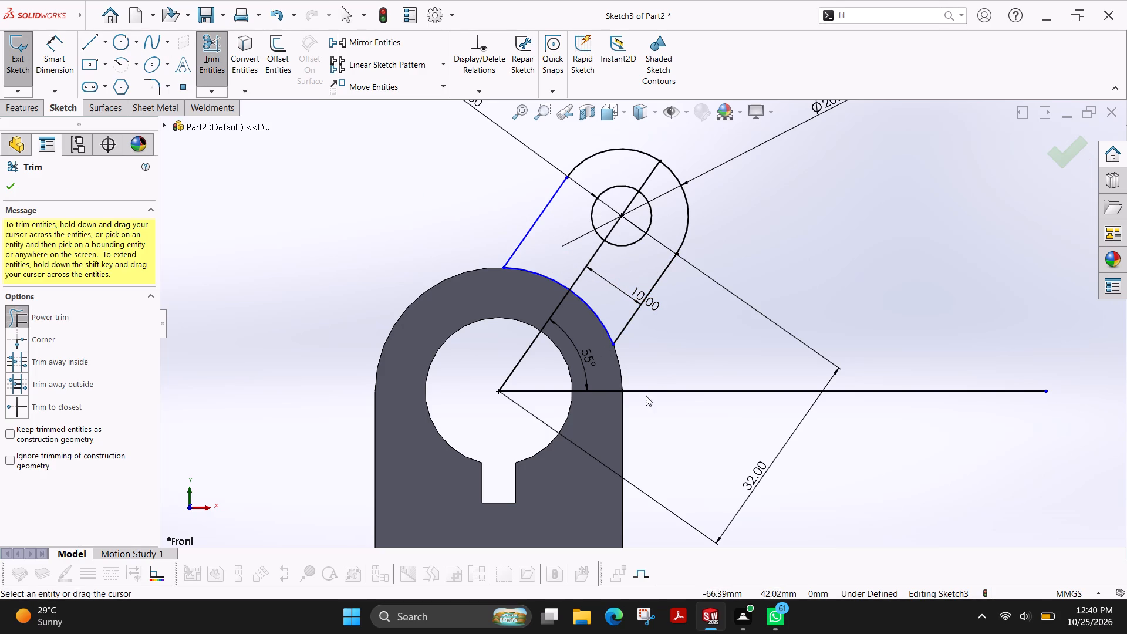
Trim away the horizontal reference line and every segment of the 55° centreline, leaving only the closed arm profile and its hole.
left_click_drag(711, 351, 706, 417)
left_click_drag(557, 247, 602, 278)
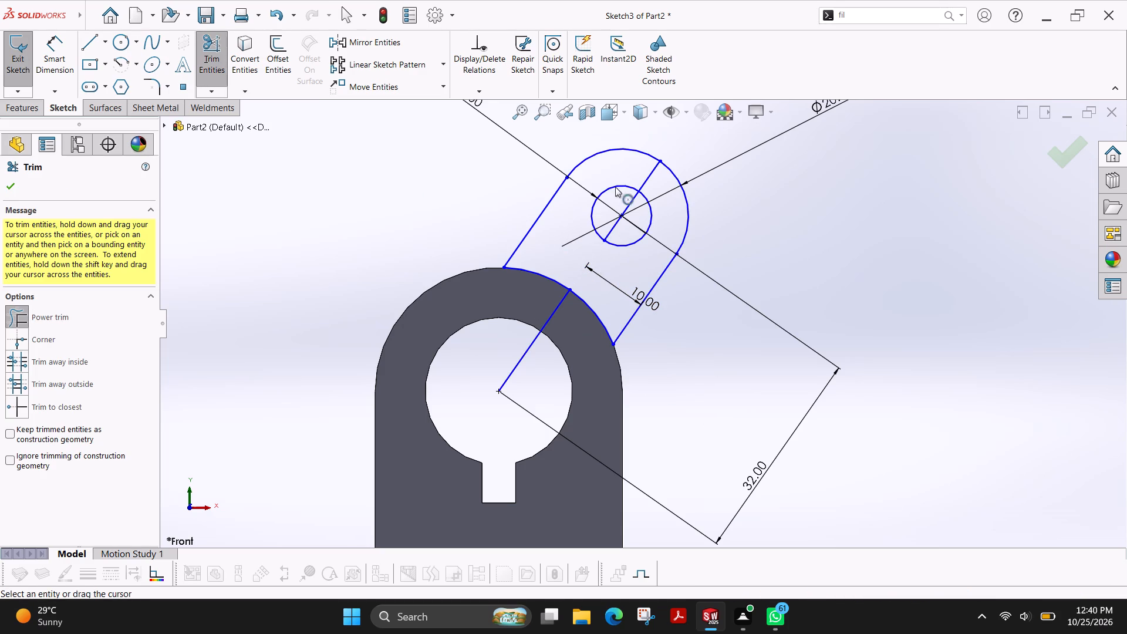
left_click_drag(624, 165, 659, 190)
left_click_drag(622, 198, 621, 227)
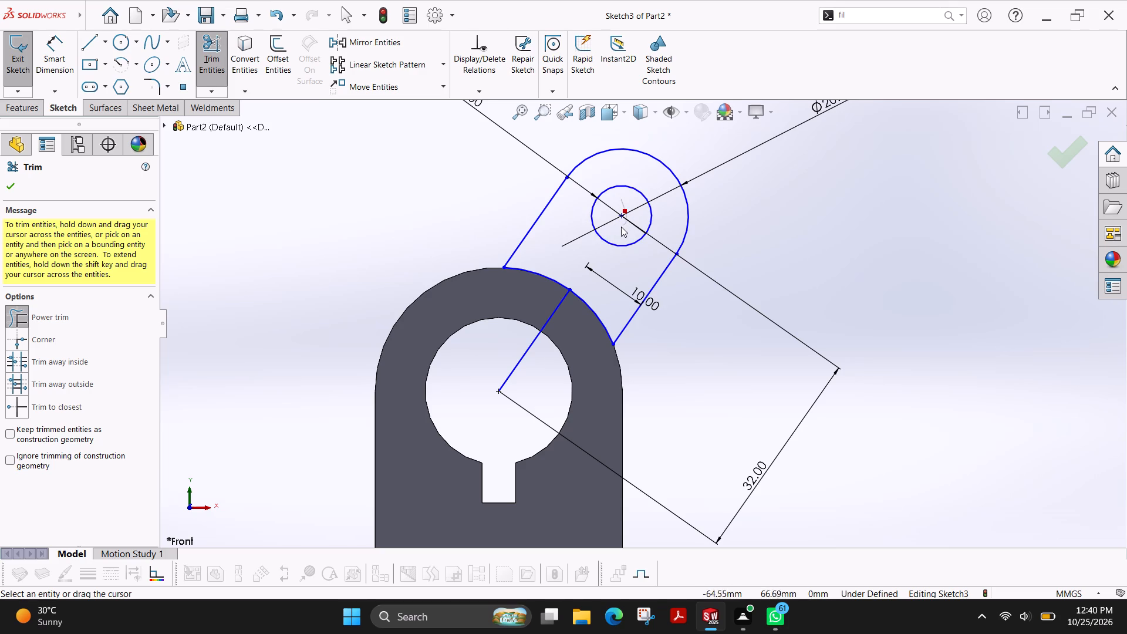
left_click_drag(621, 227, 620, 226)
left_click_drag(536, 306, 553, 322)
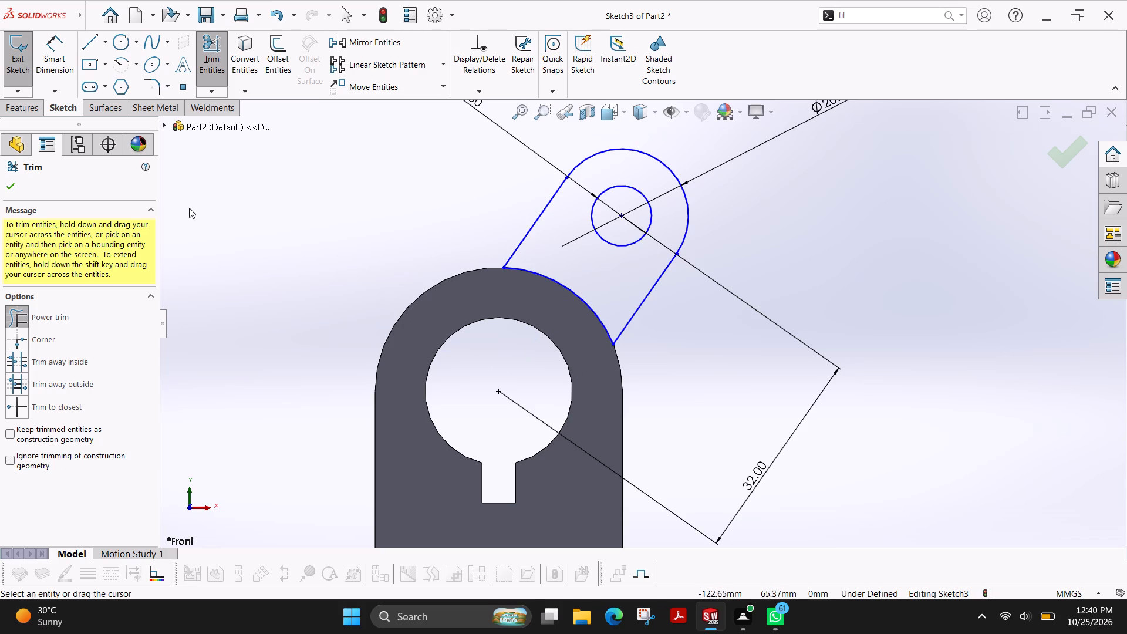
left_click(15, 186)
Extrude the arm profile as a blind boss 12 mm deep, merged with the body.
left_click(9, 112)
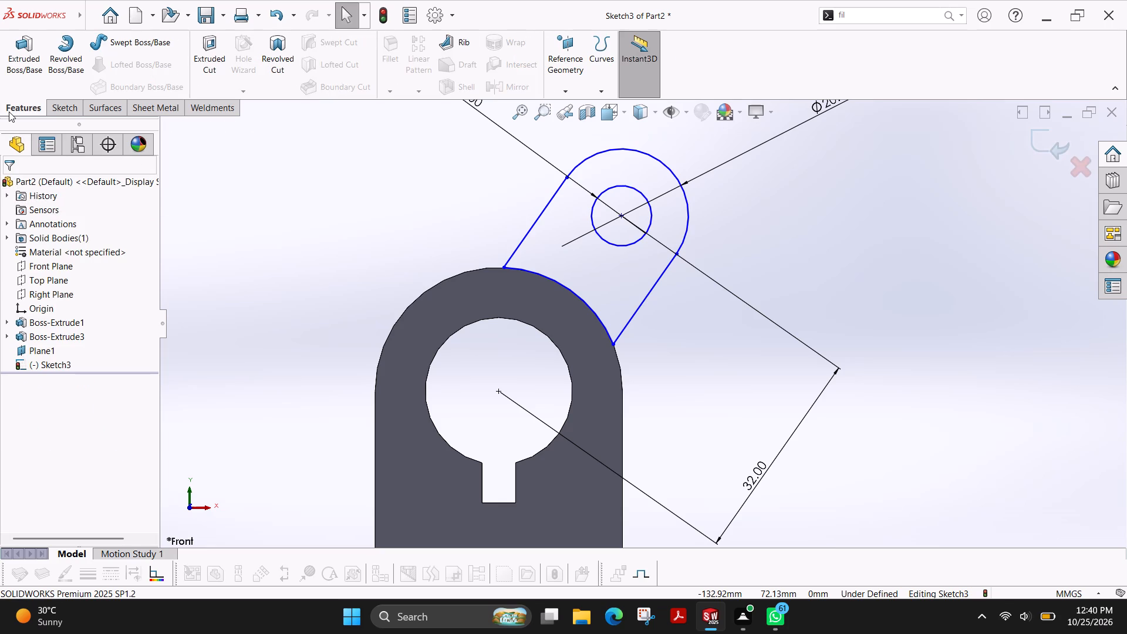
left_click(31, 45)
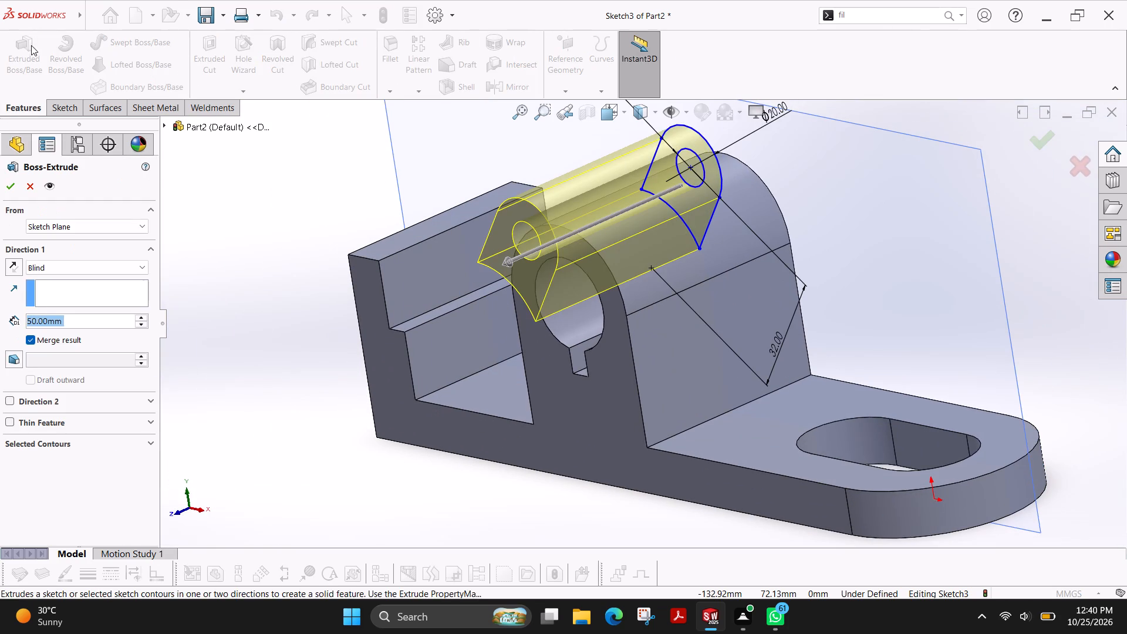
type("12")
key("Return")
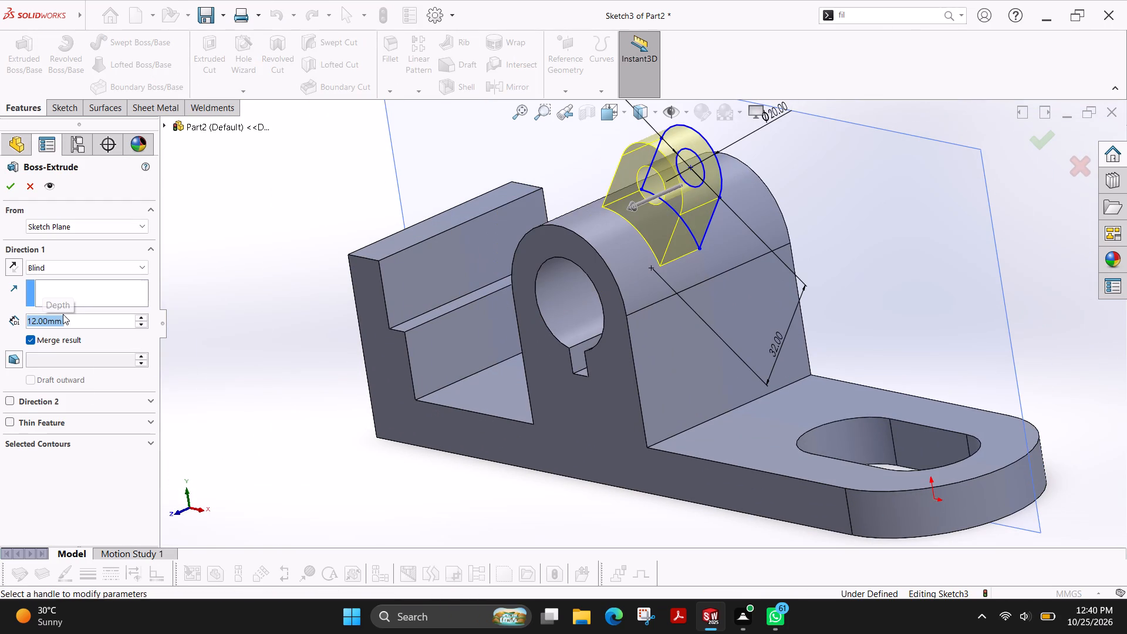
left_click(12, 188)
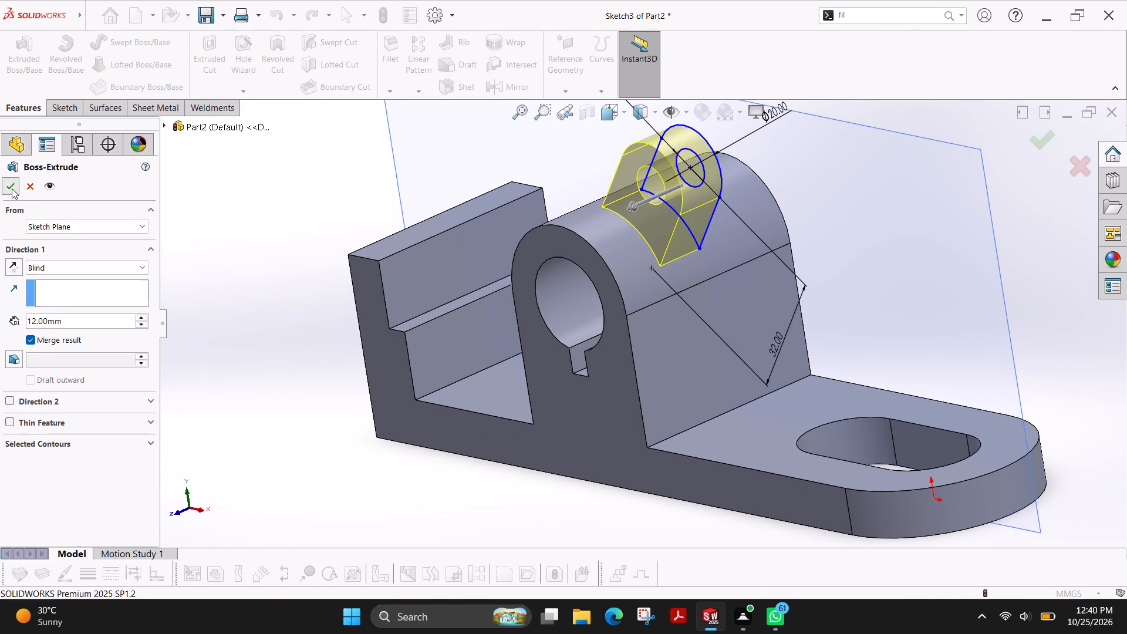
key("Escape")
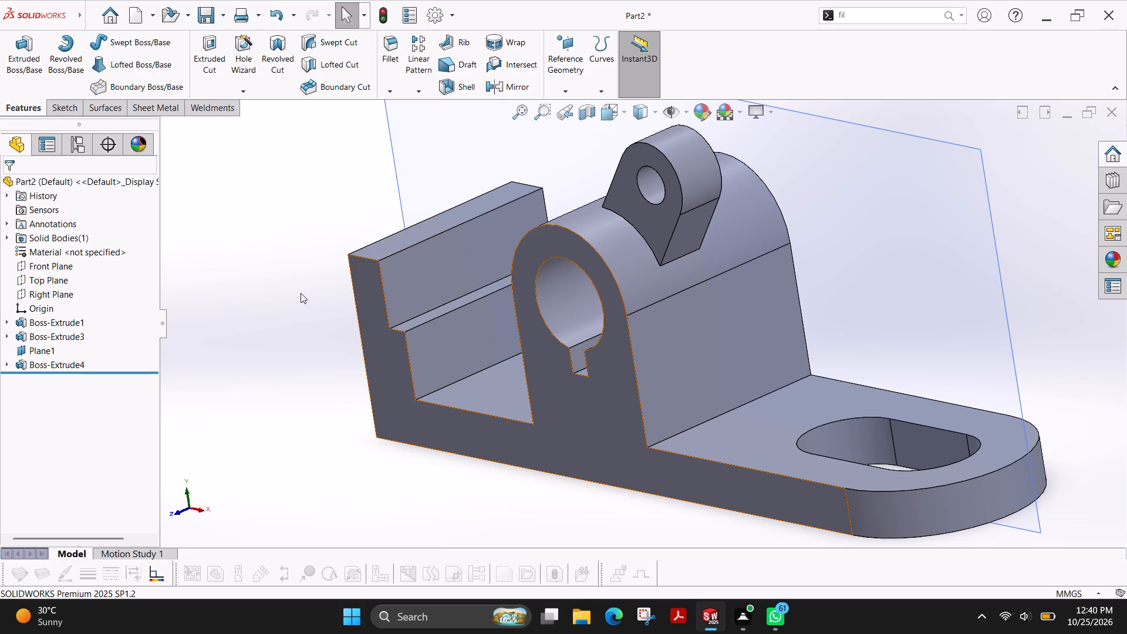
Hide the reference plane Plane1.
middle_click_drag(254, 229, 378, 253, "ctrl+shift")
scroll(360, 231, "up", 2)
right_click(410, 148)
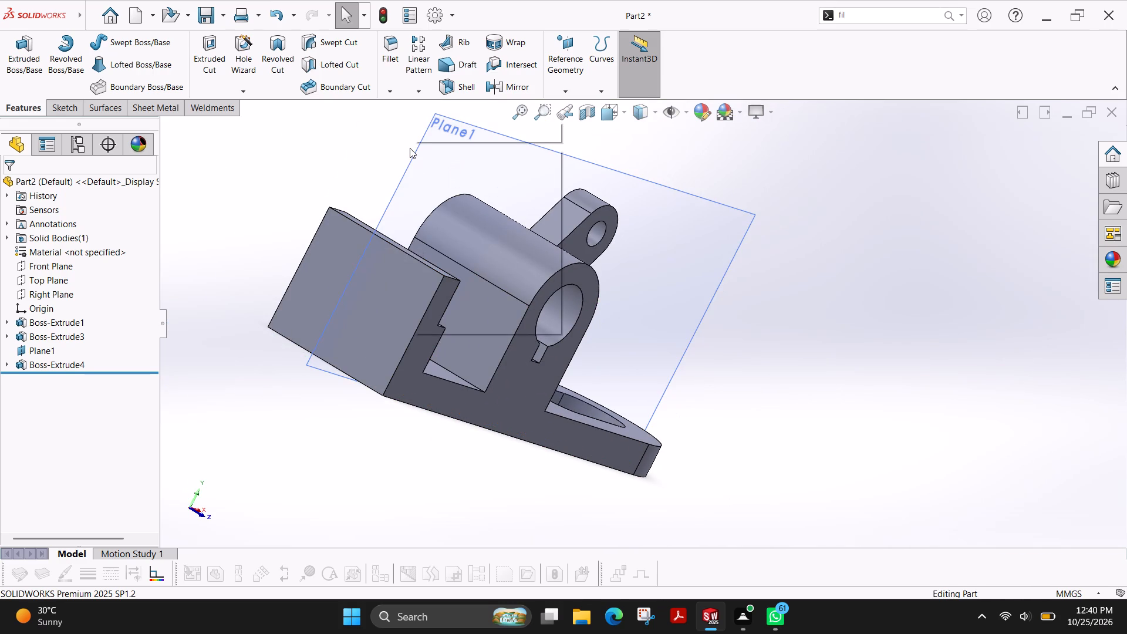
key("Escape")
right_click(482, 160)
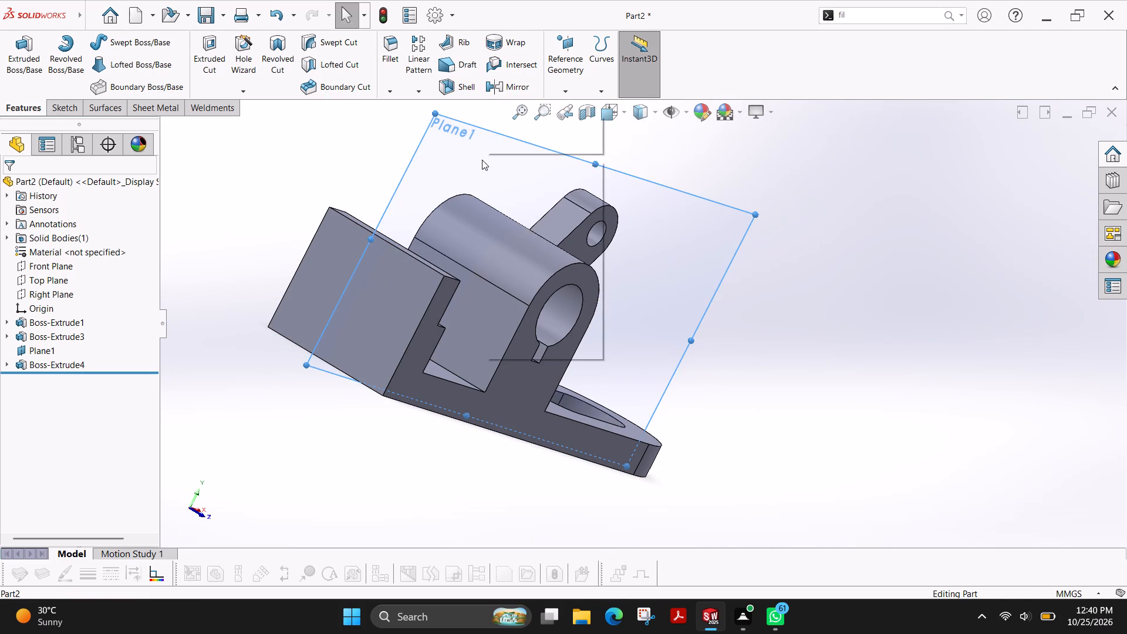
left_click(531, 146)
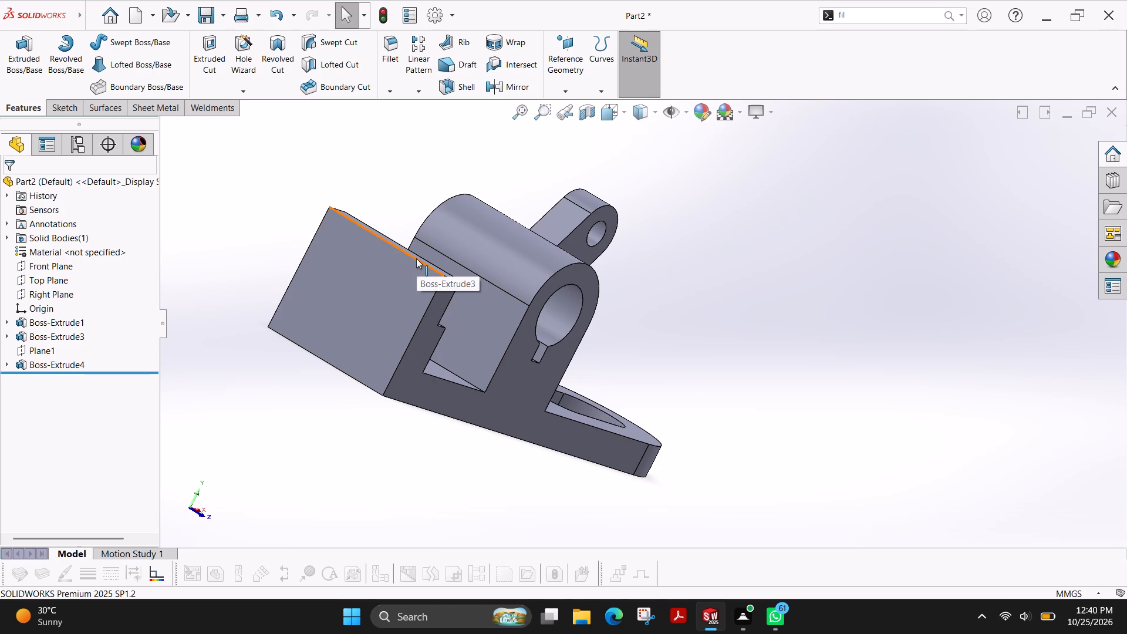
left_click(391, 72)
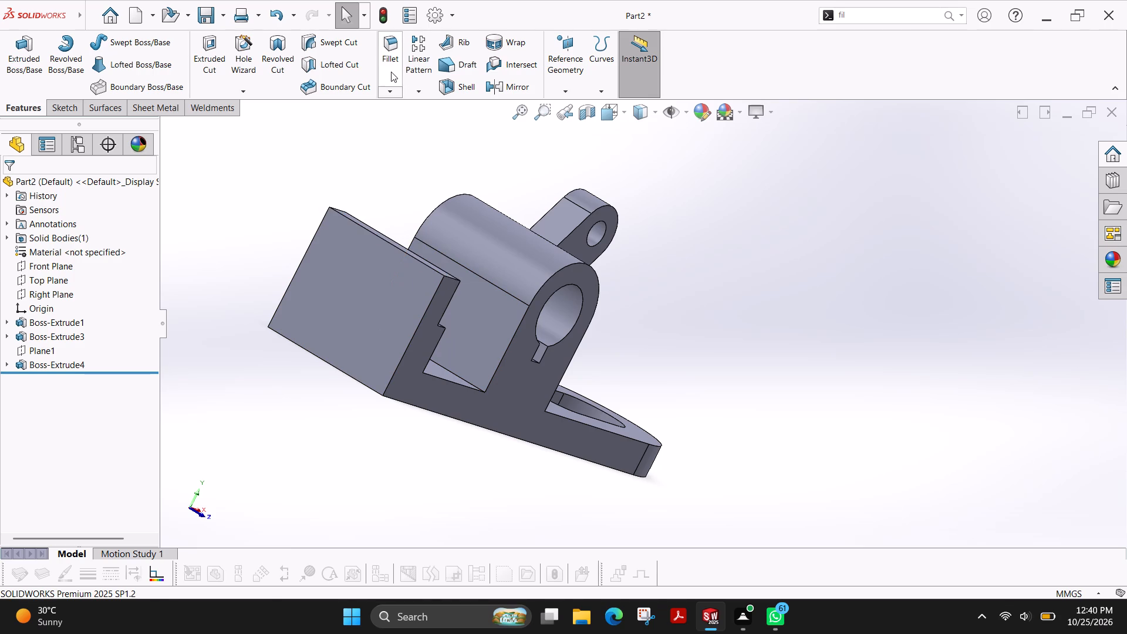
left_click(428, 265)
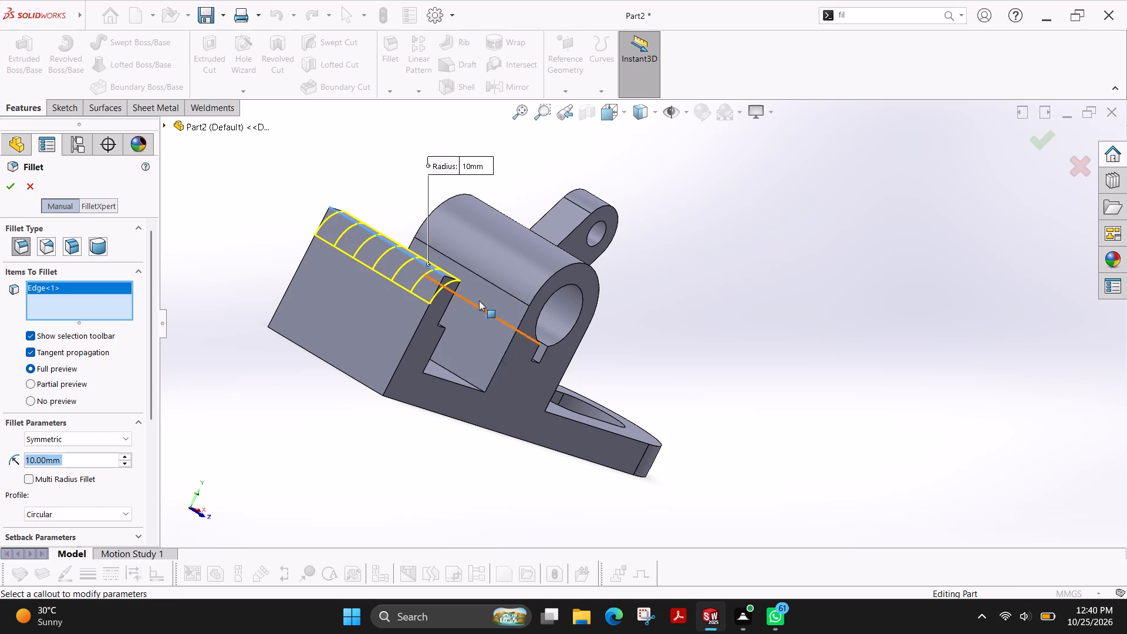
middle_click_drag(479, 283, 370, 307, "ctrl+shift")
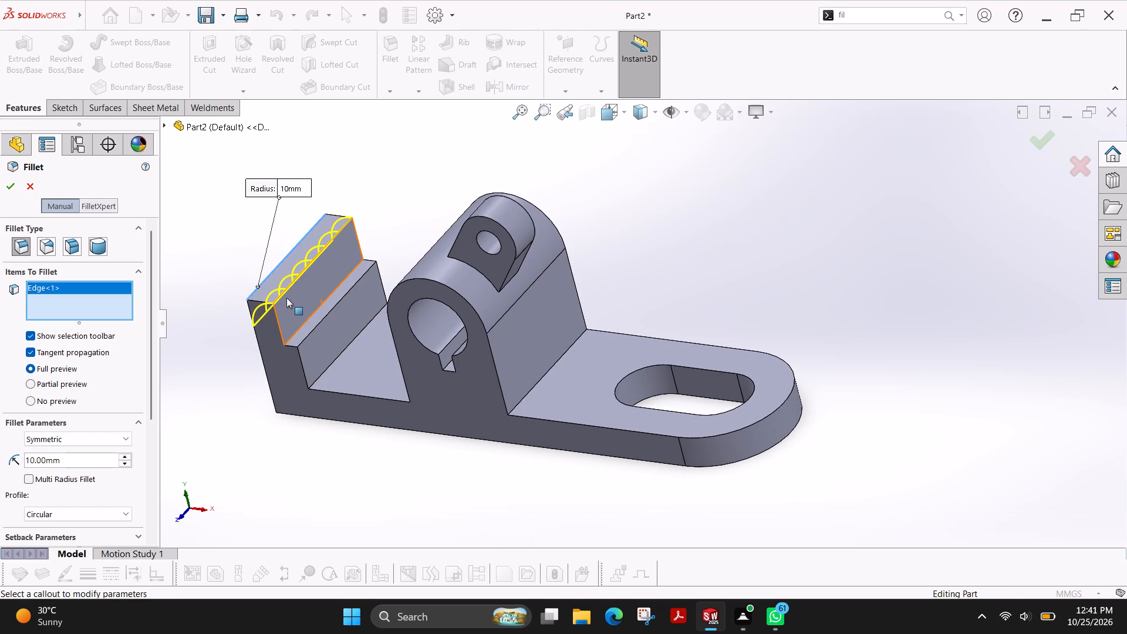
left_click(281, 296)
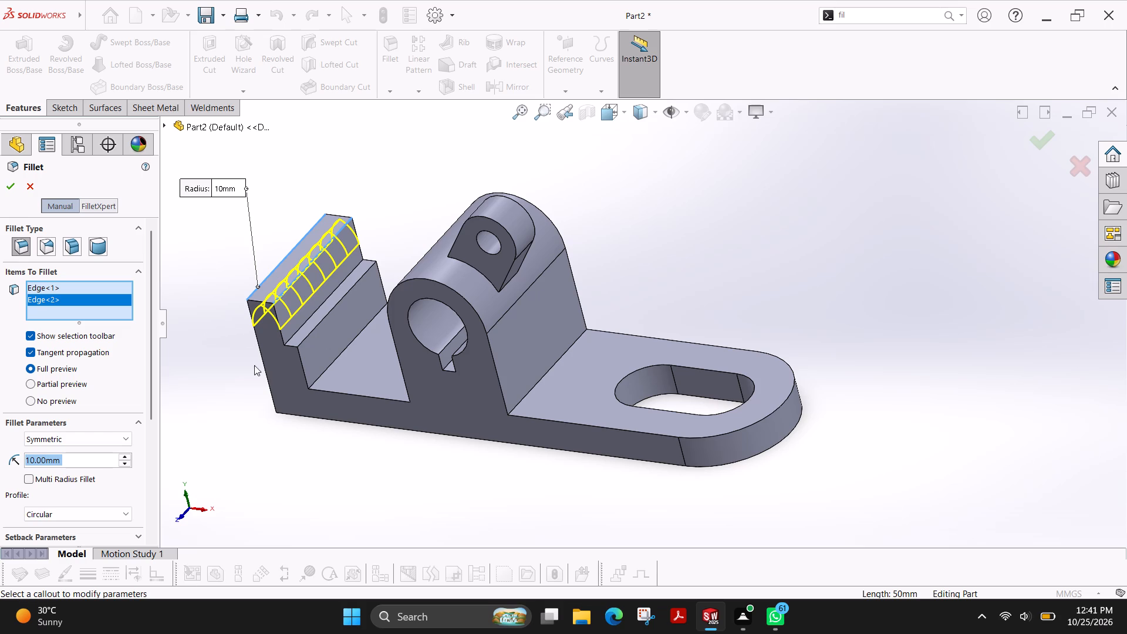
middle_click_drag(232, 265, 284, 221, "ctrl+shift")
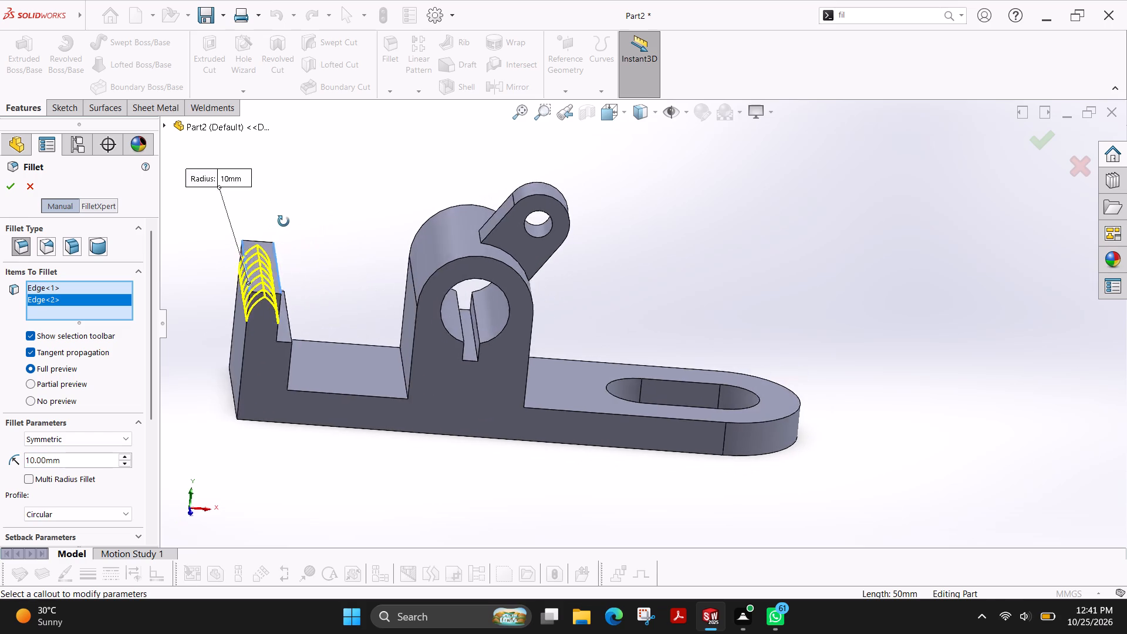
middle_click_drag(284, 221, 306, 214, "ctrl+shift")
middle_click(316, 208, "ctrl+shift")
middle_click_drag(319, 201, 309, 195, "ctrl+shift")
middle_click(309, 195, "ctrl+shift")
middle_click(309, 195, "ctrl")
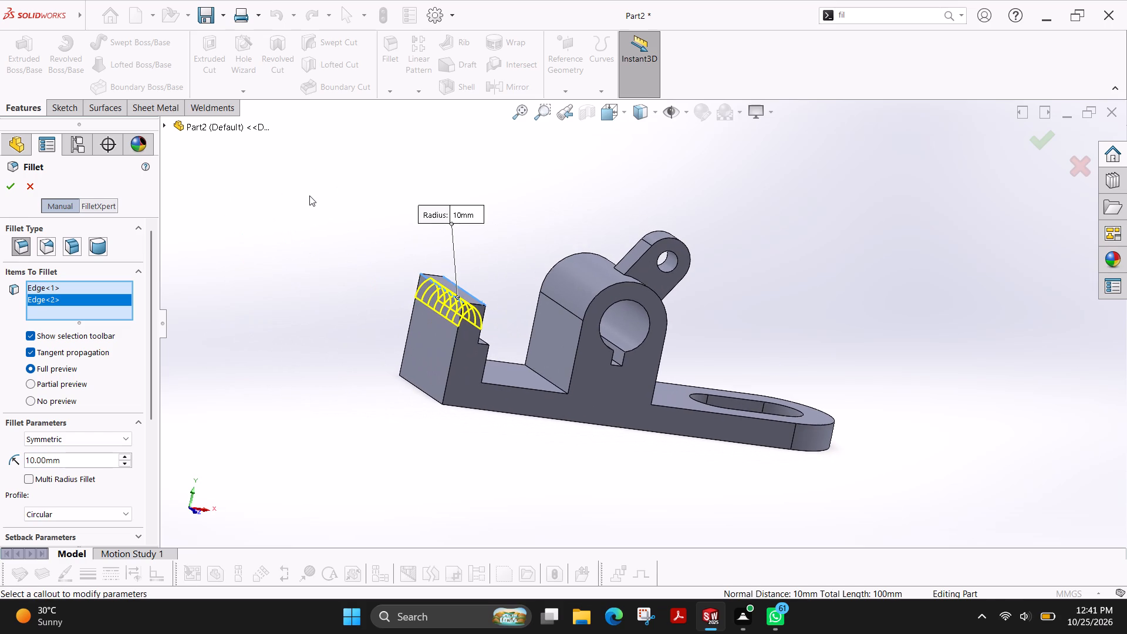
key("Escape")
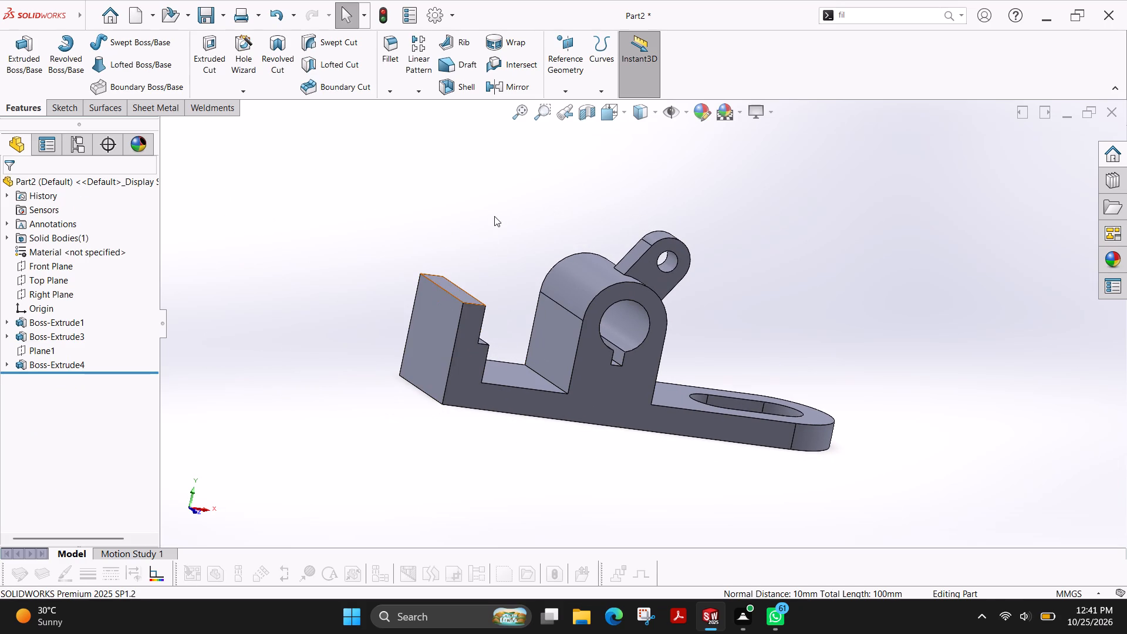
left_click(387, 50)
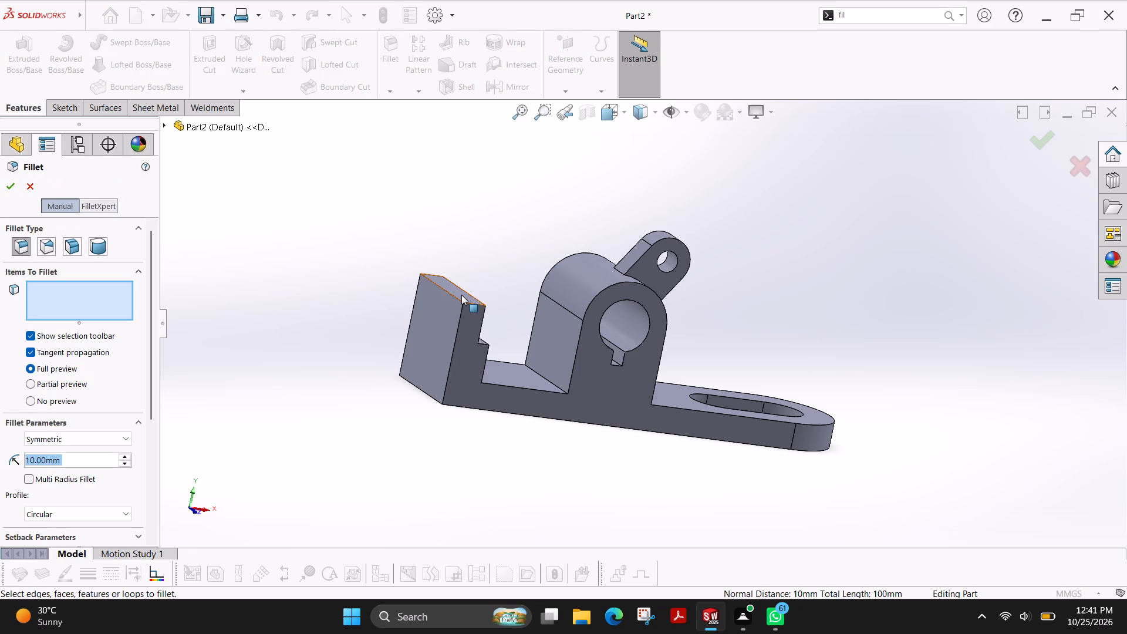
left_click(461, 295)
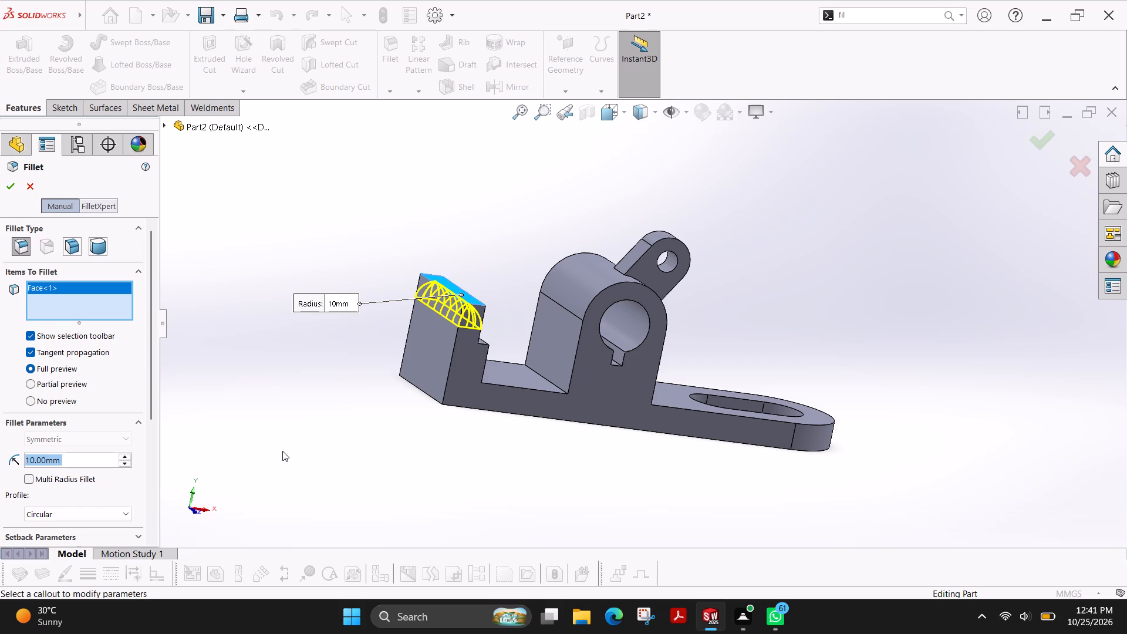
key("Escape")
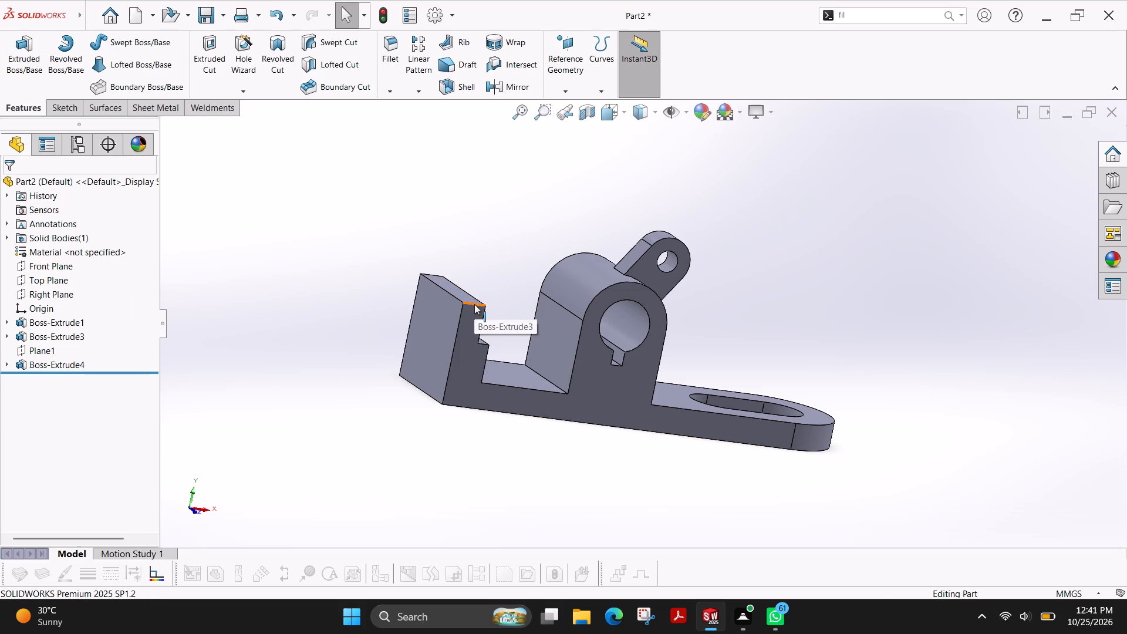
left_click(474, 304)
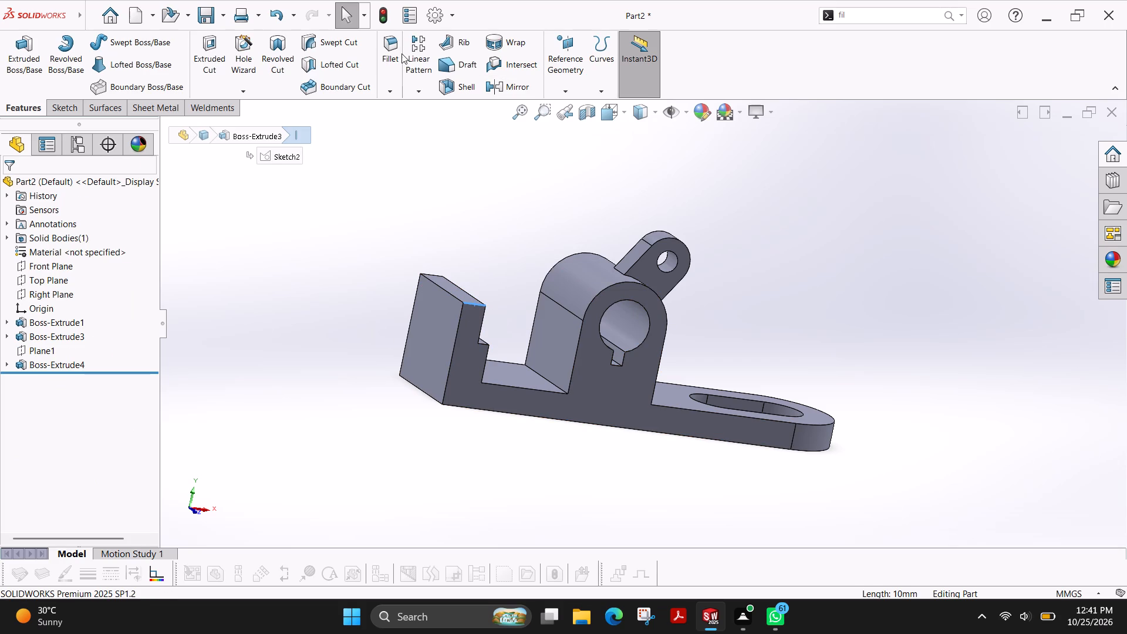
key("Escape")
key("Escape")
Fillet the two short top corner edges of the stepped upright with a 10 mm symmetric radius.
left_click(392, 53)
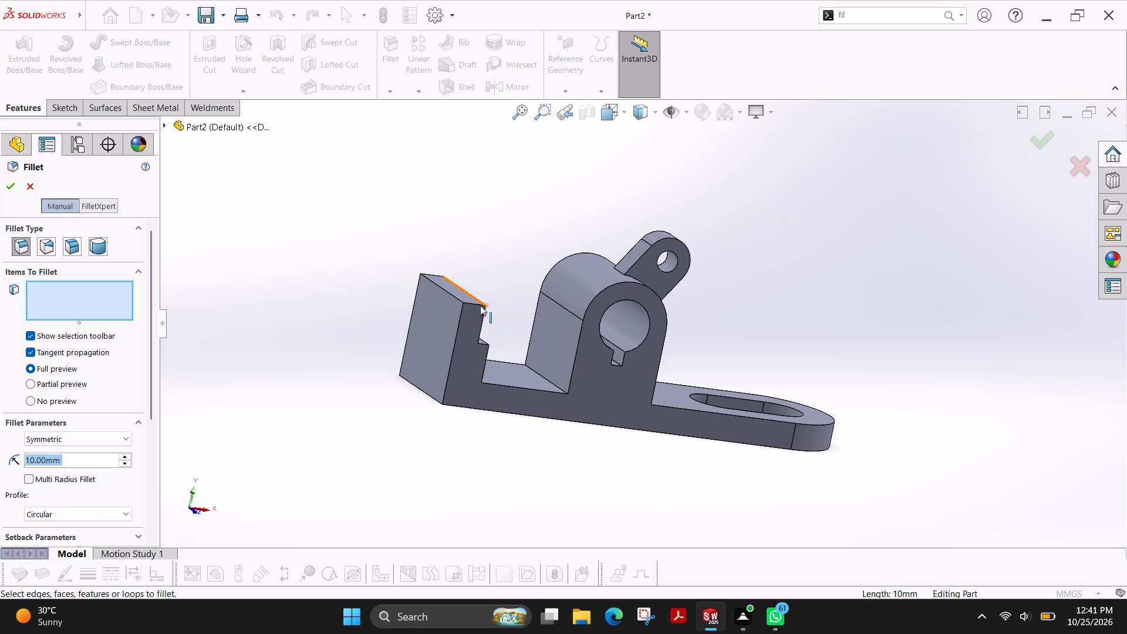
left_click(477, 305)
middle_click_drag(338, 294, 389, 335, "ctrl+shift")
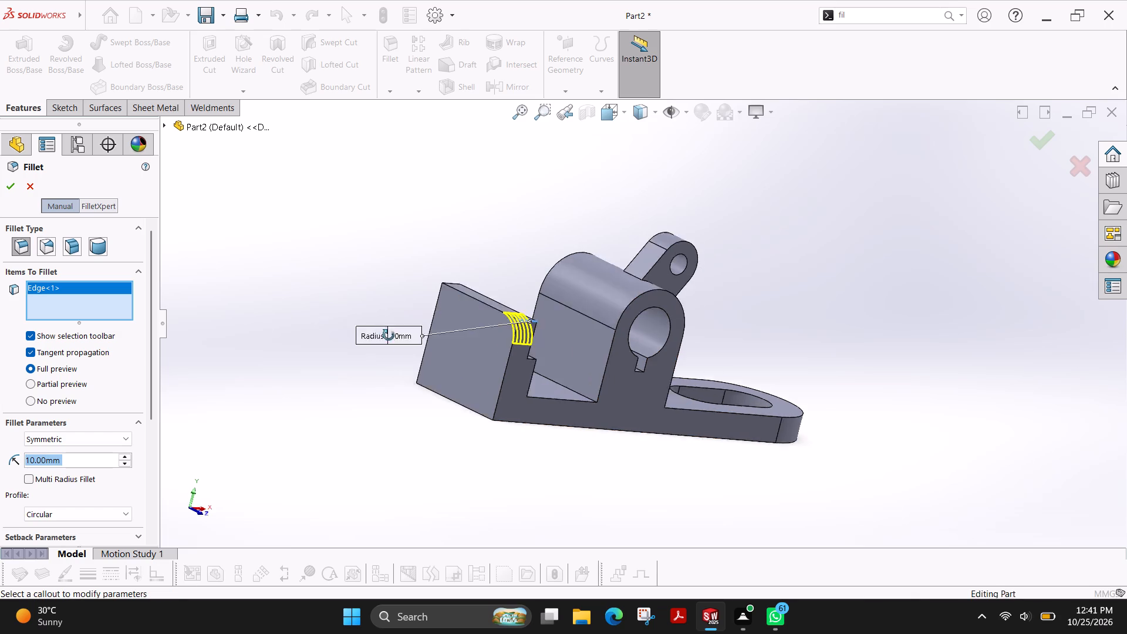
middle_click_drag(389, 335, 528, 416, "ctrl+shift")
middle_click_drag(887, 332, 819, 377, "ctrl+shift")
left_click(740, 417)
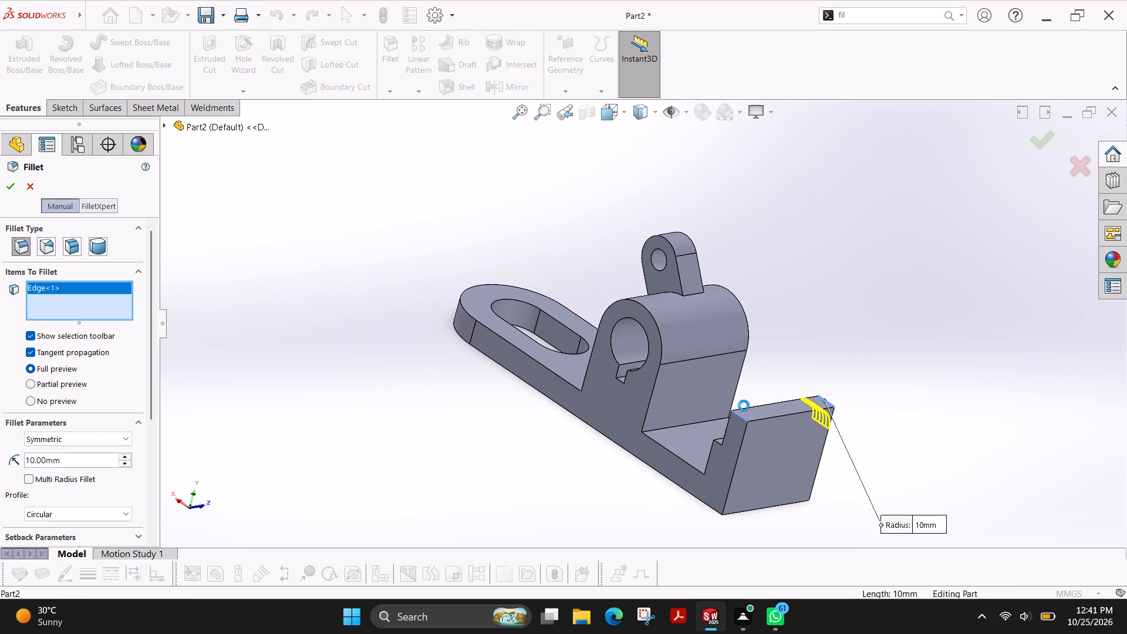
scroll(857, 315, "up", 1, "ctrl+shift")
middle_click_drag(857, 315, 658, 321, "ctrl+shift")
scroll(562, 387, "down", 3)
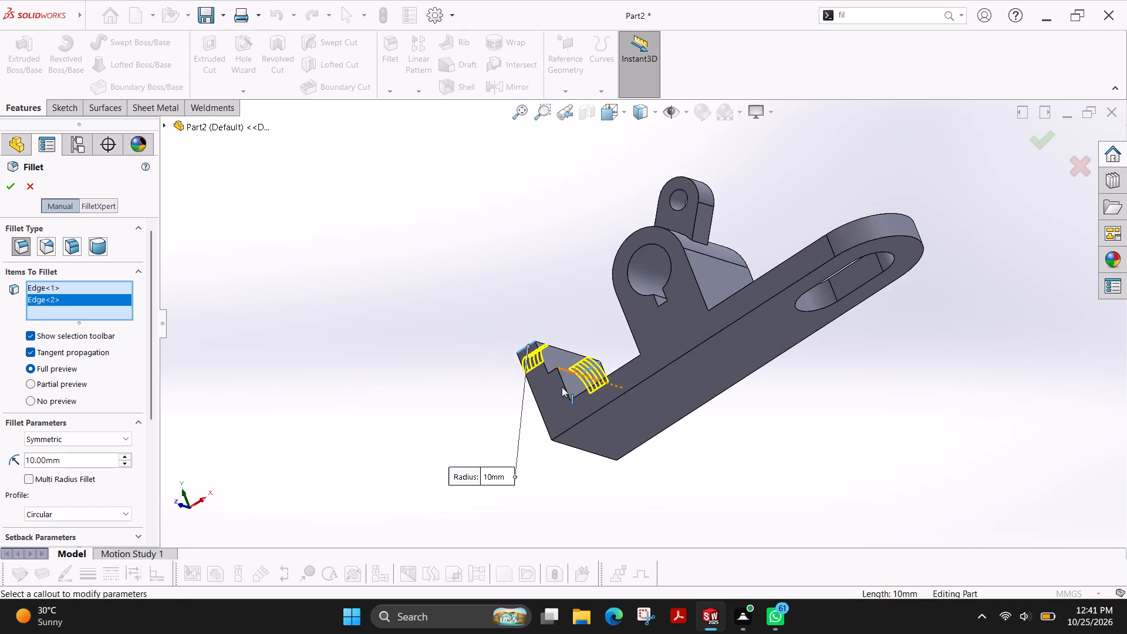
scroll(545, 353, "up", 1)
middle_click_drag(484, 313, 523, 429, "ctrl+shift")
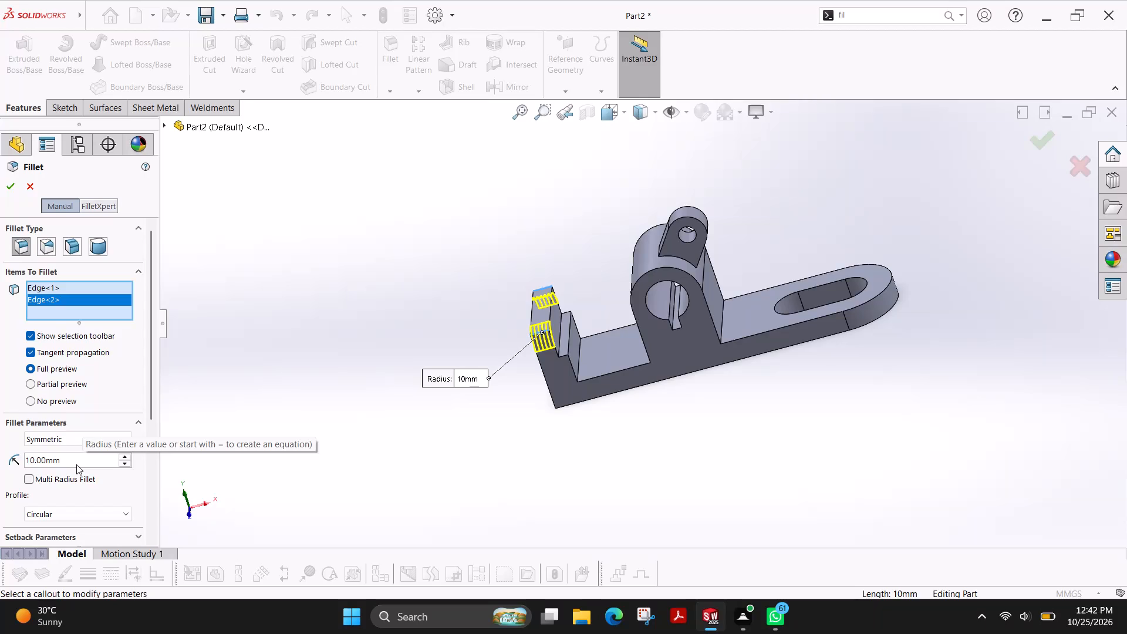
left_click(8, 186)
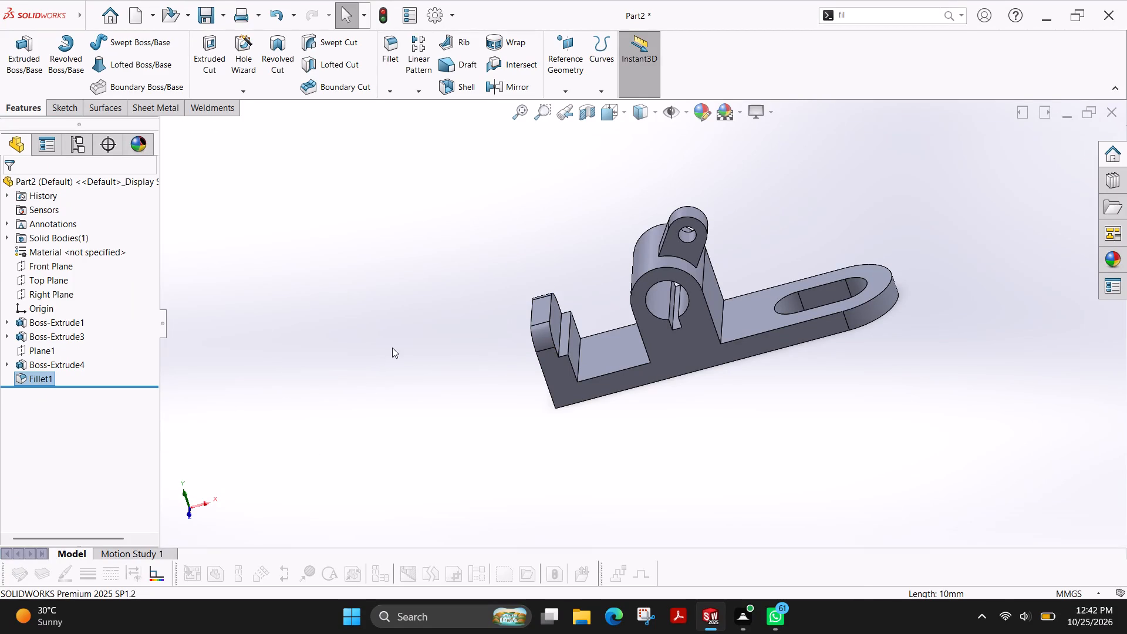
On the upright's outer face, sketch two circles centred on the corner fillets, about 6.7 mm and 8 mm in diameter.
middle_click_drag(392, 348, 473, 309, "ctrl+shift")
scroll(738, 304, "down", 1)
scroll(622, 322, "down", 1)
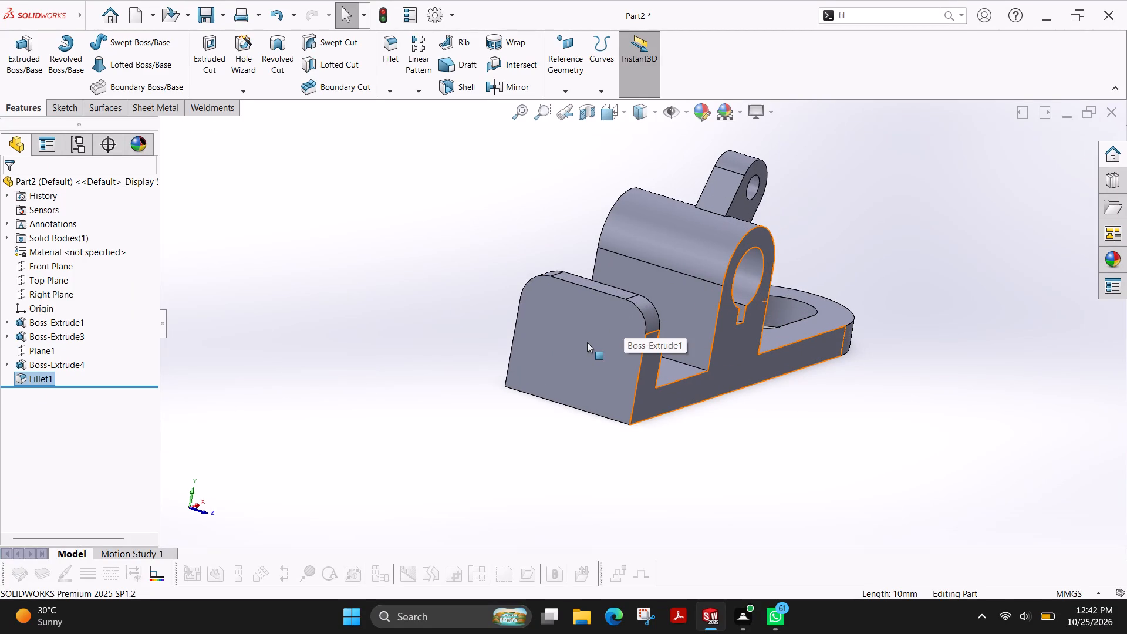
left_click(571, 342)
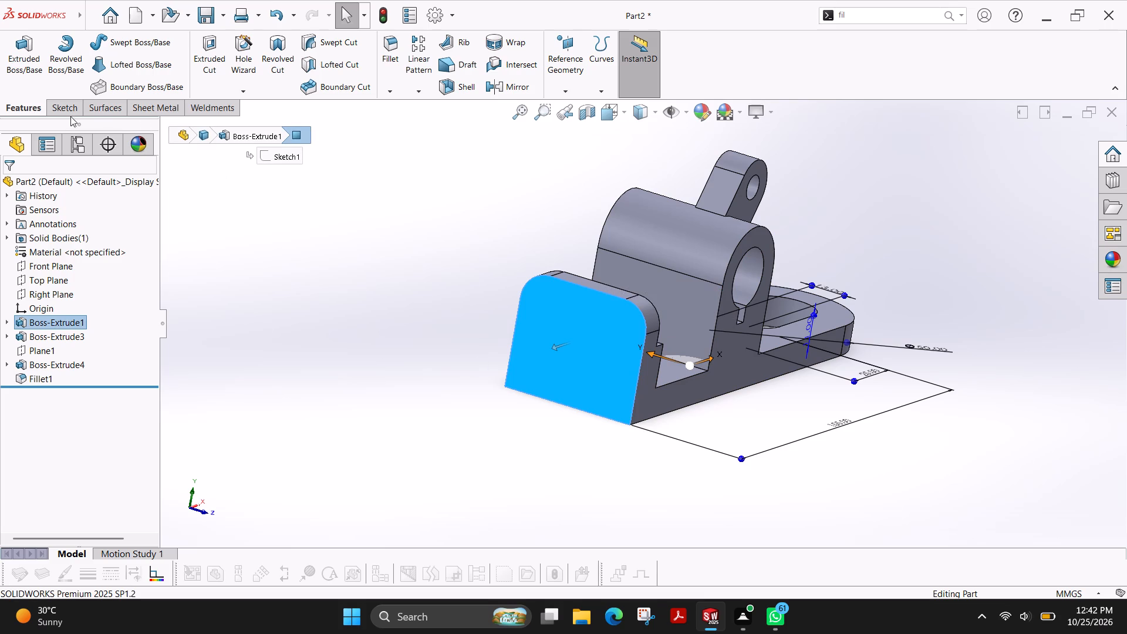
left_click(63, 103)
left_click(24, 56)
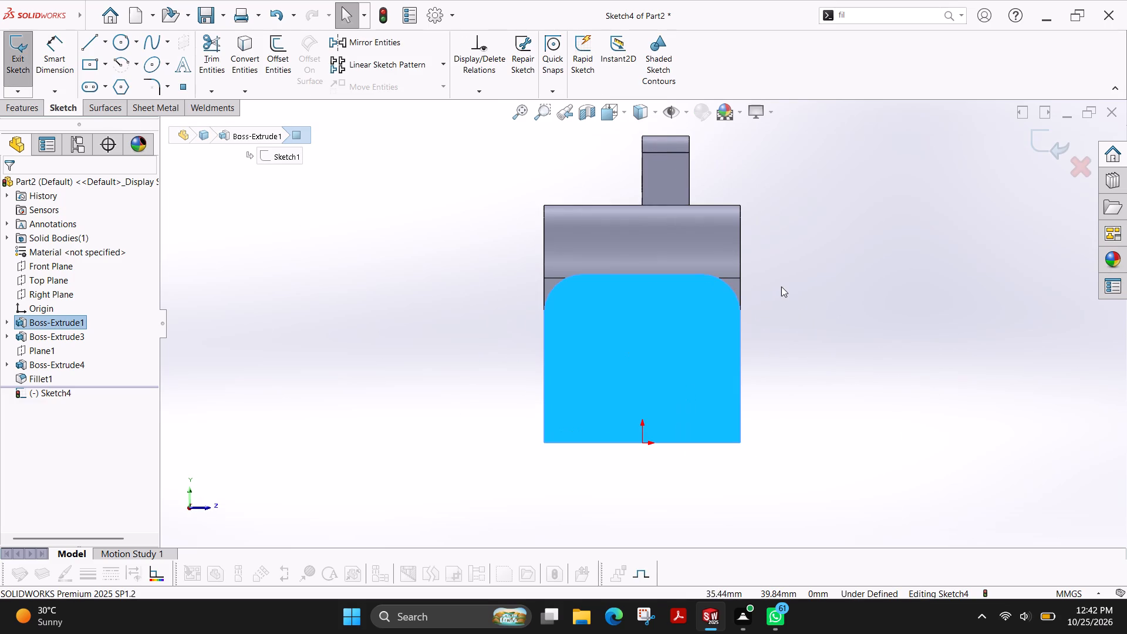
key("Escape")
scroll(764, 290, "down", 1)
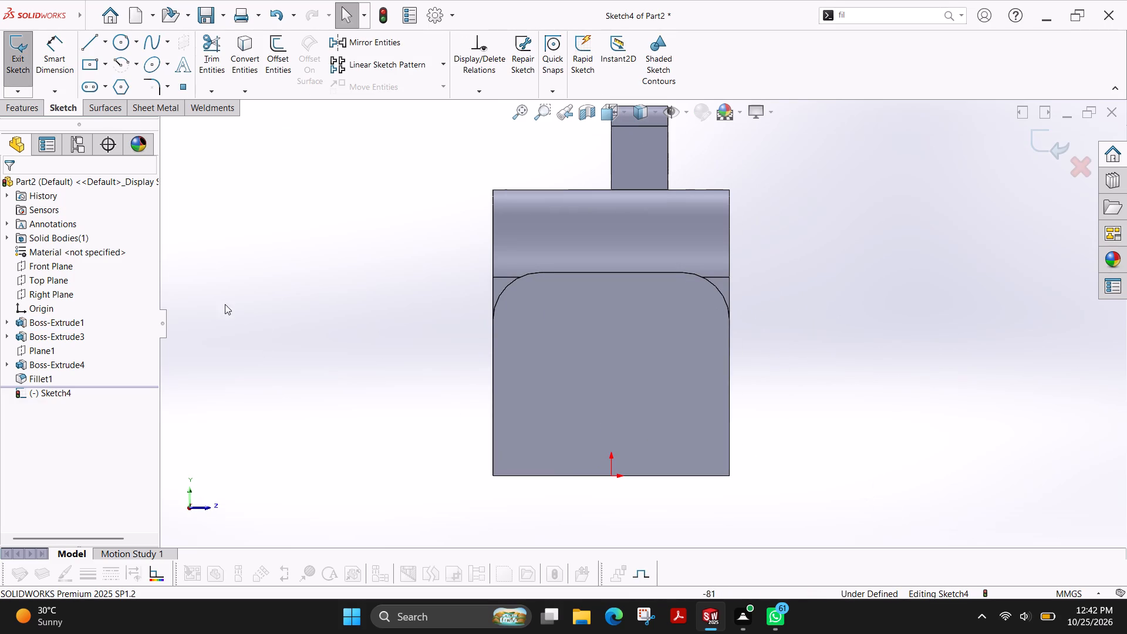
left_click(131, 42)
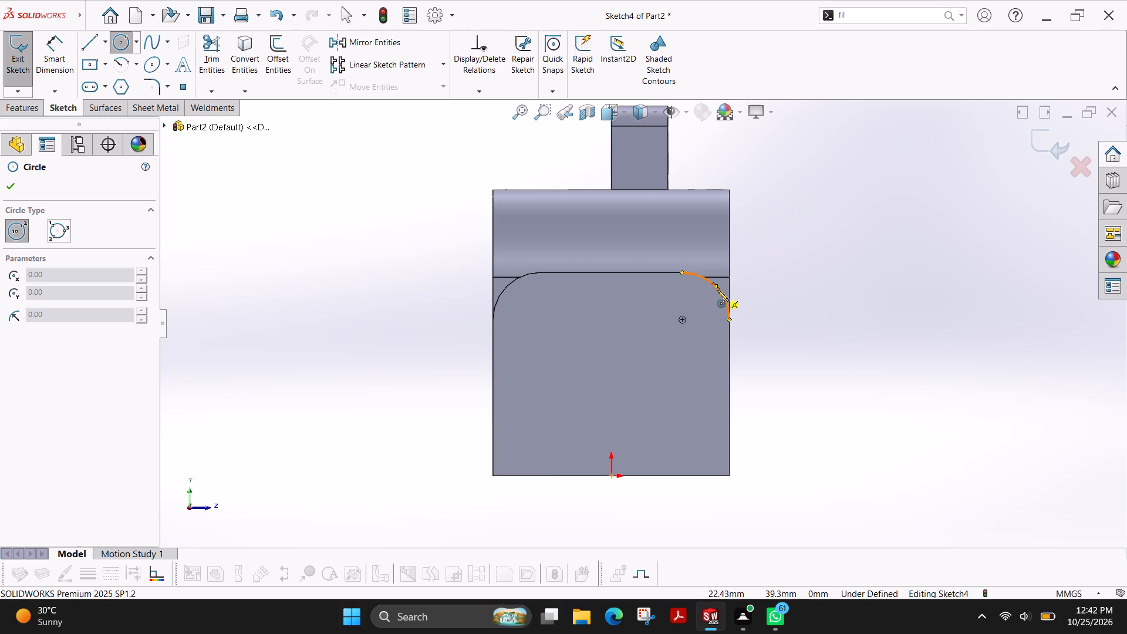
left_click(681, 318)
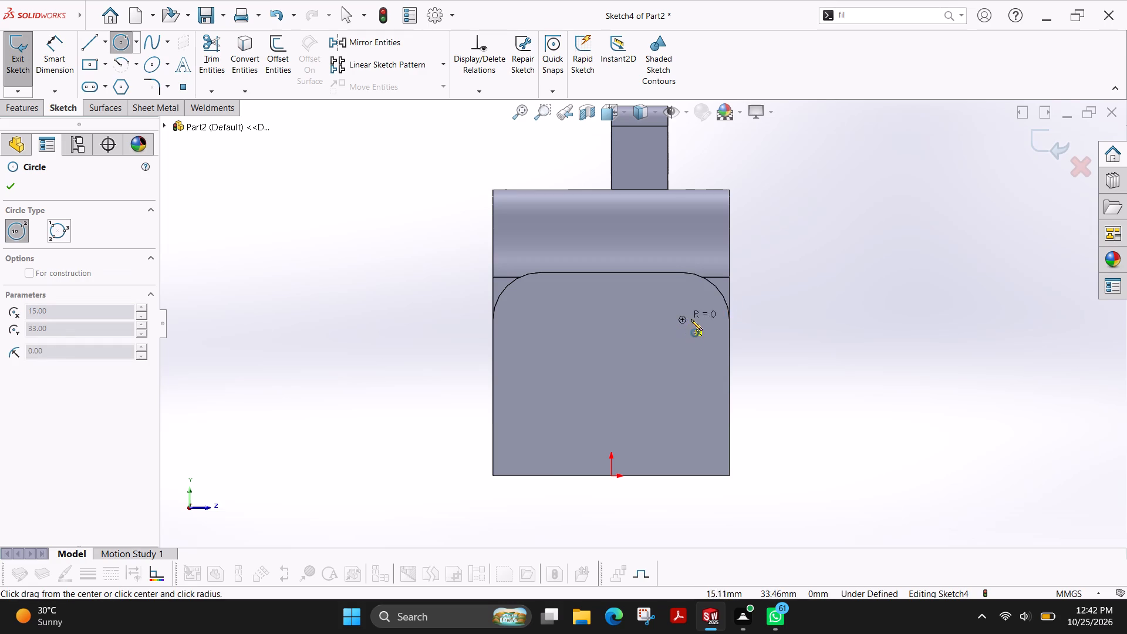
left_click(698, 320)
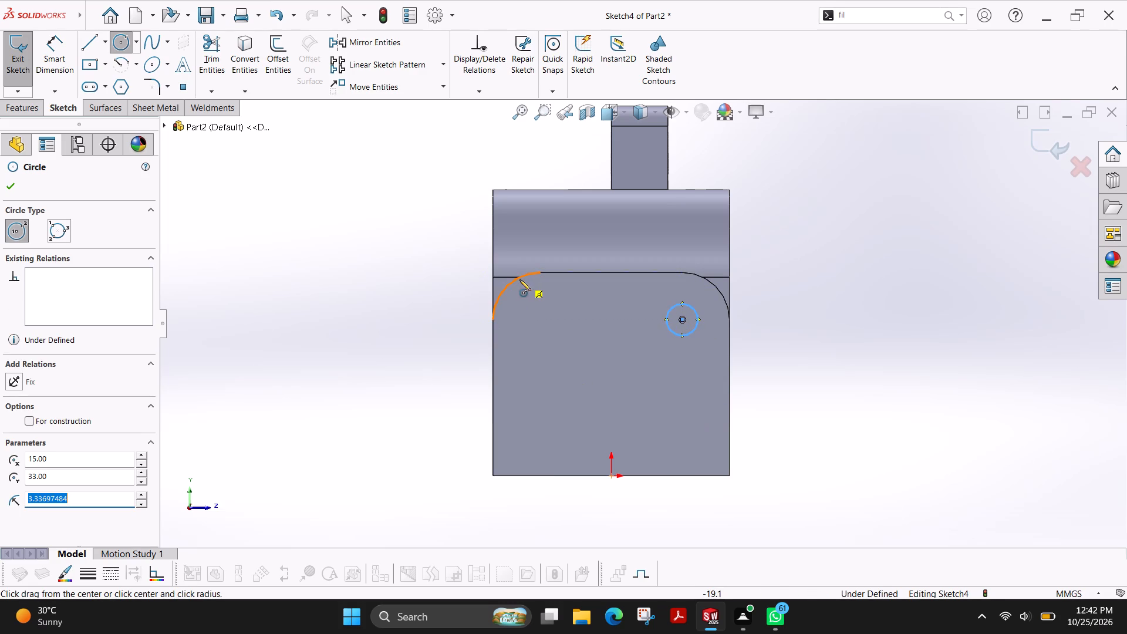
left_click(541, 318)
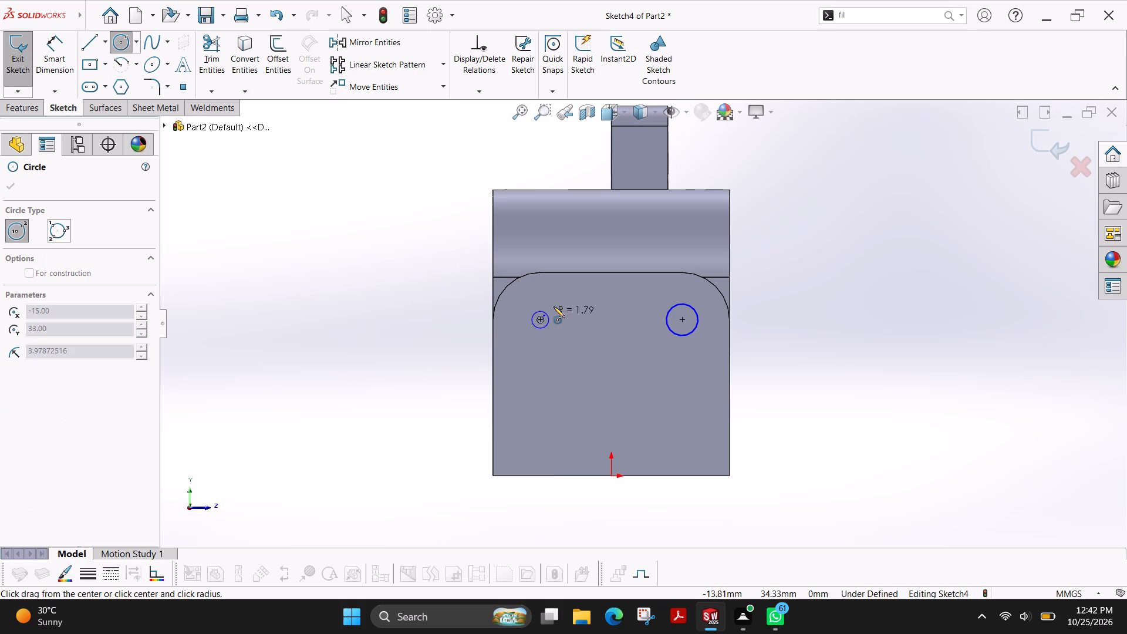
left_click(554, 306)
left_click(16, 186)
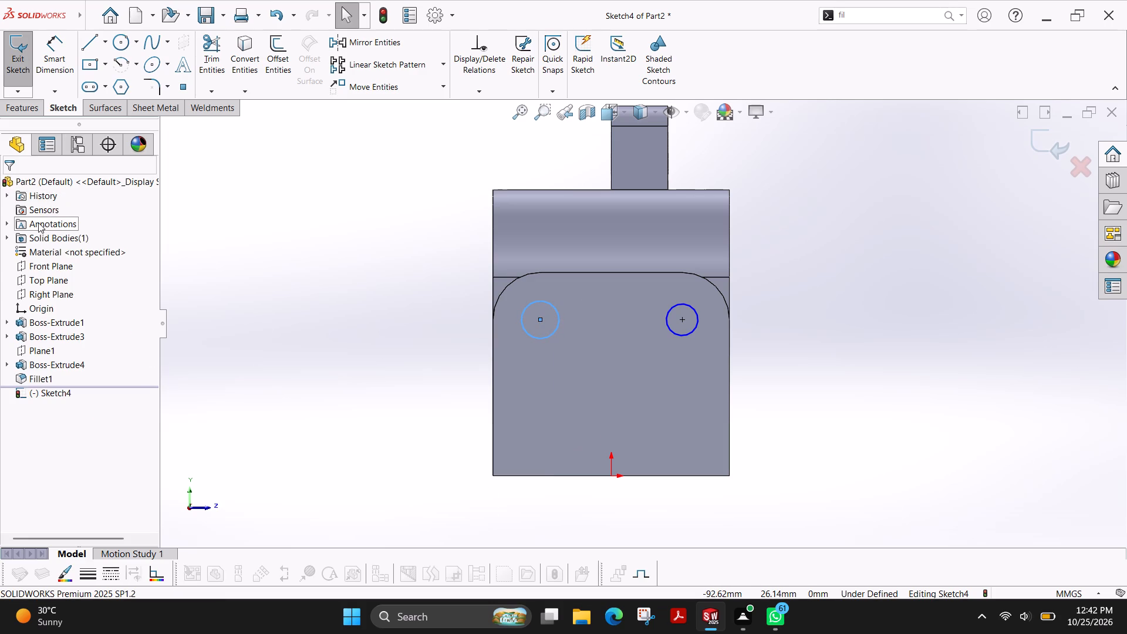
Dimension both circles on the upright's face to 7 mm diameter.
left_click(60, 56)
left_click(546, 337)
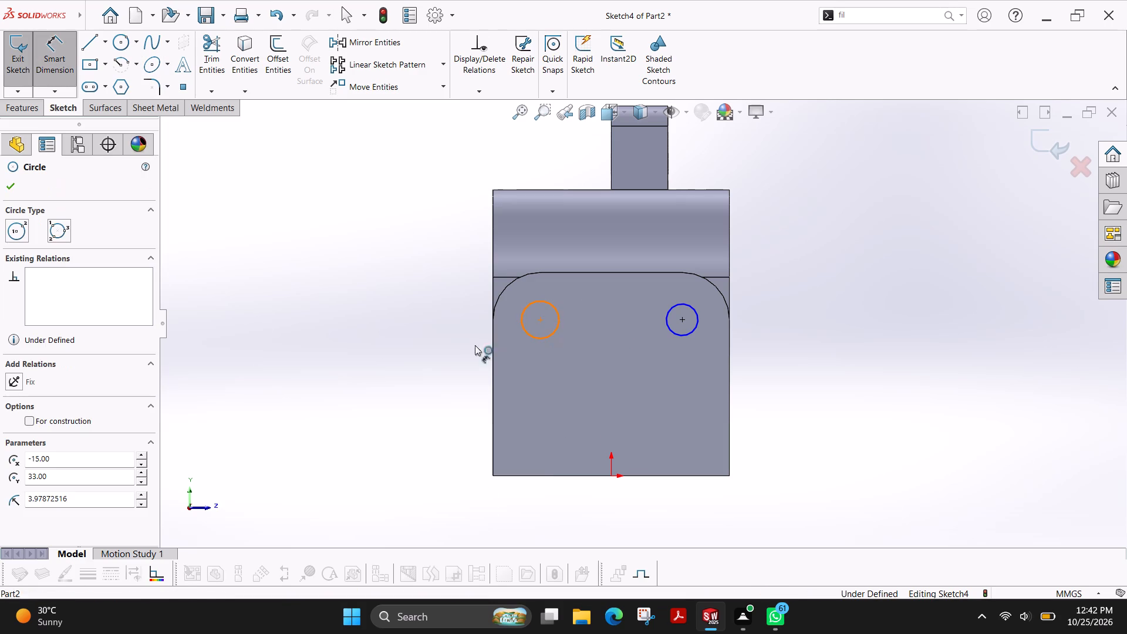
left_click(411, 349)
key("7")
key("Return")
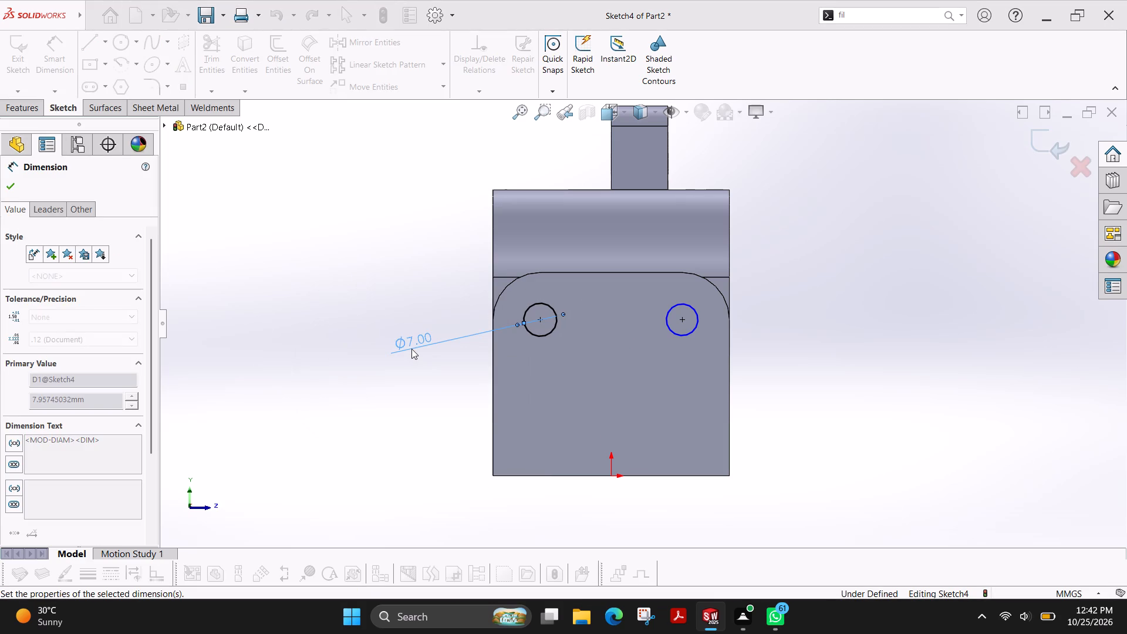
left_click(697, 325)
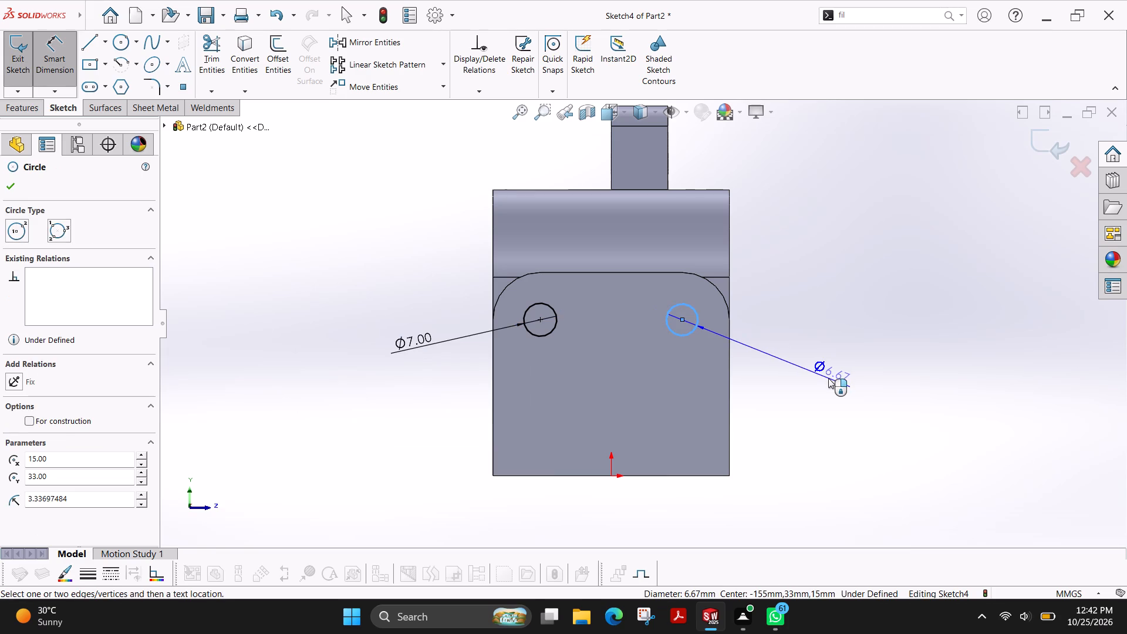
left_click(828, 378)
key("7")
key("Return")
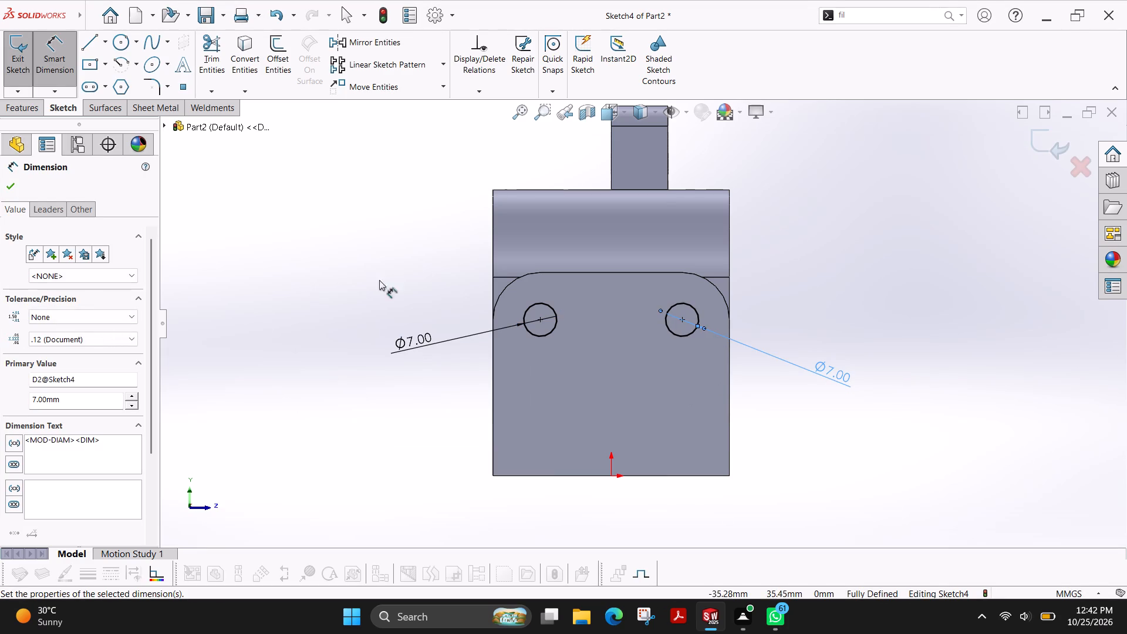
left_click(16, 179)
Cut the two 7 mm circles through the upright as a blind extruded cut 12 mm deep.
left_click(28, 112)
left_click(223, 55)
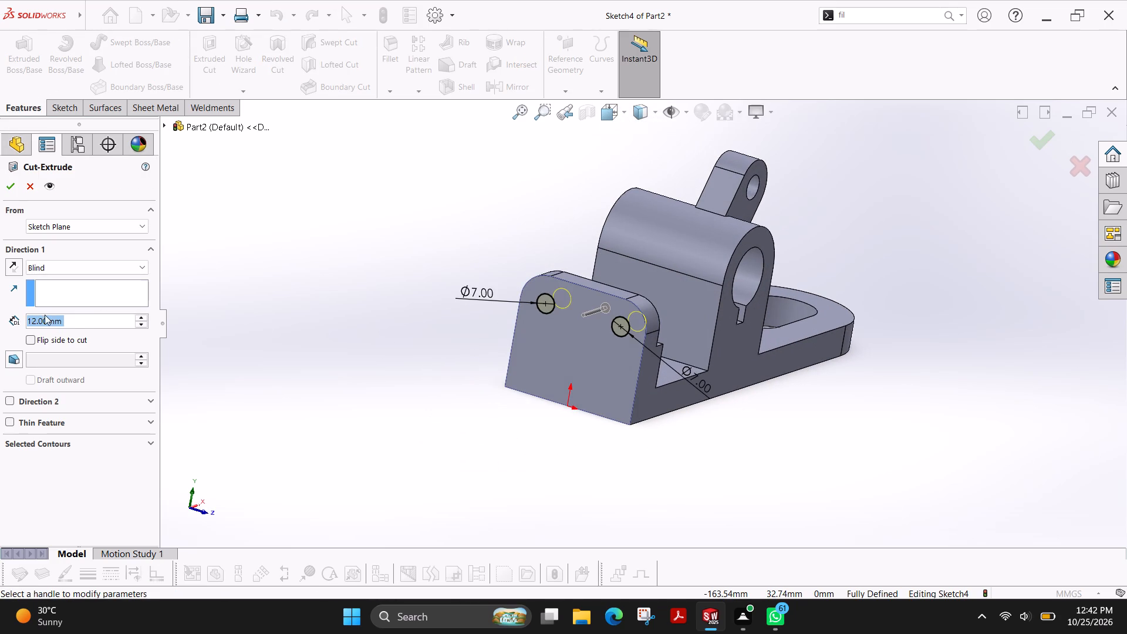
left_click(7, 184)
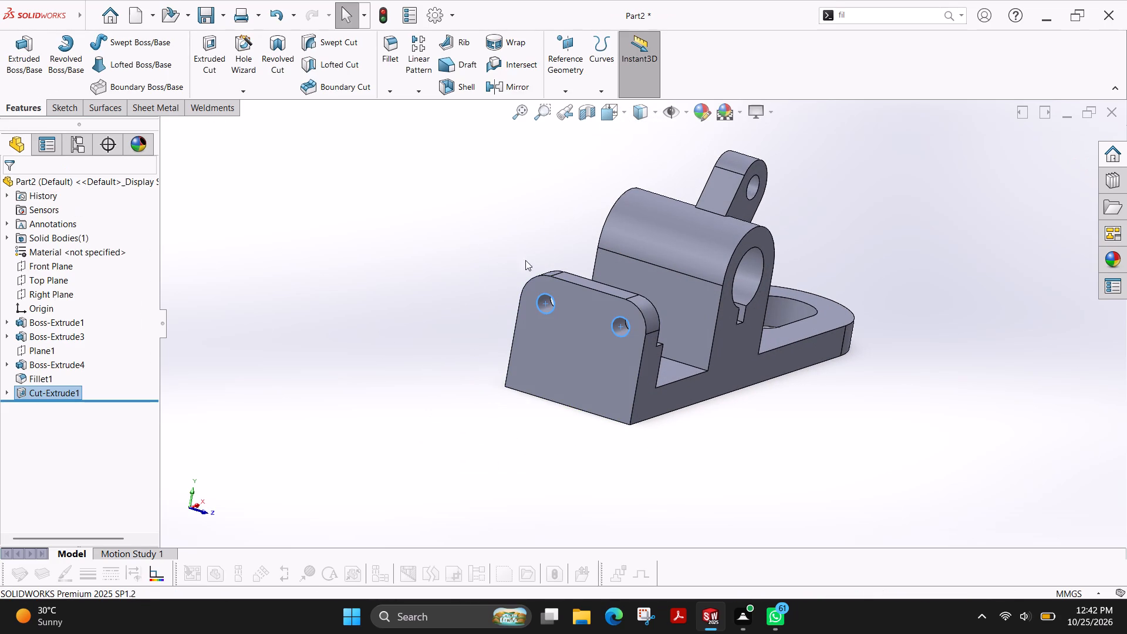
key("Escape")
middle_click_drag(849, 216, 749, 240, "ctrl+shift")
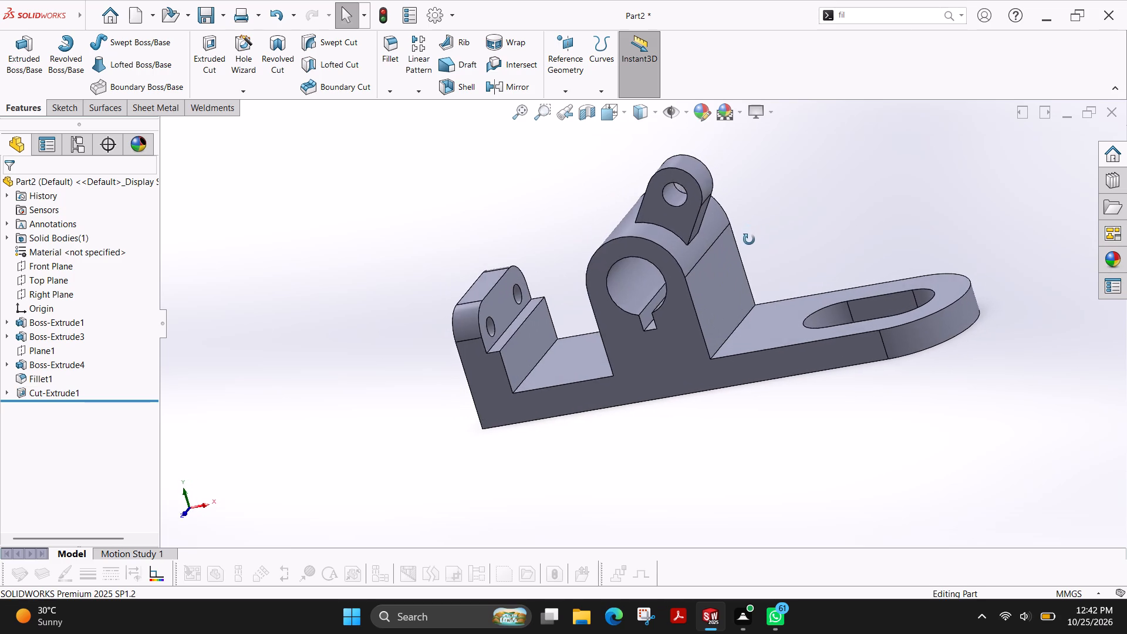
middle_click_drag(749, 240, 739, 241, "ctrl+shift")
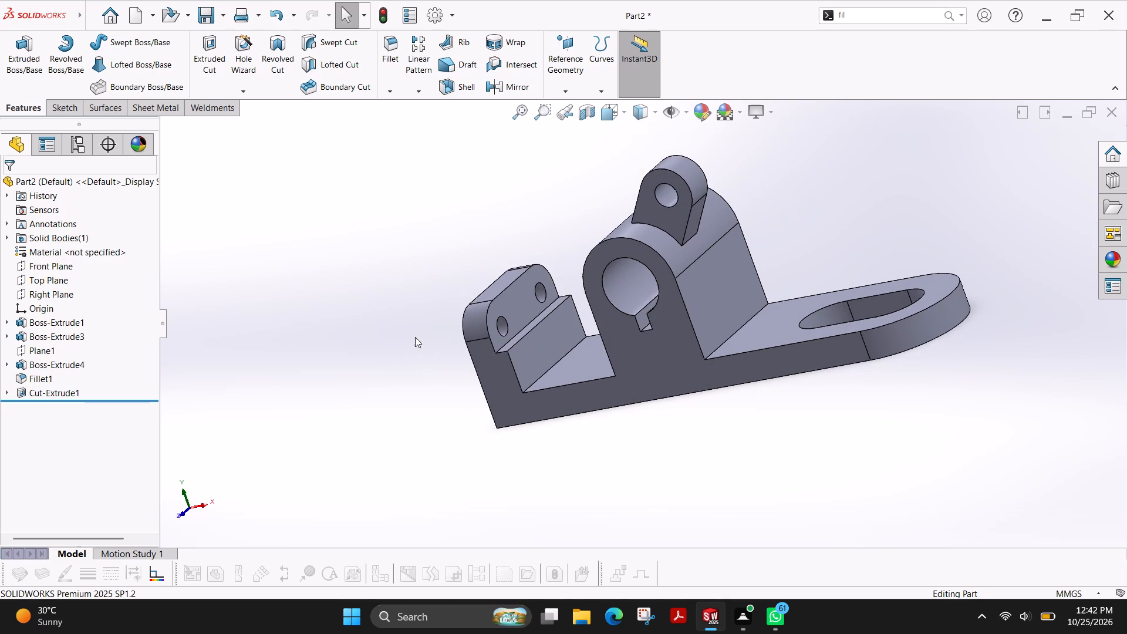
Examine the finished part from several sides, including its underside.
middle_click_drag(389, 293, 464, 268, "ctrl+shift")
middle_click_drag(951, 298, 767, 470, "ctrl+shift")
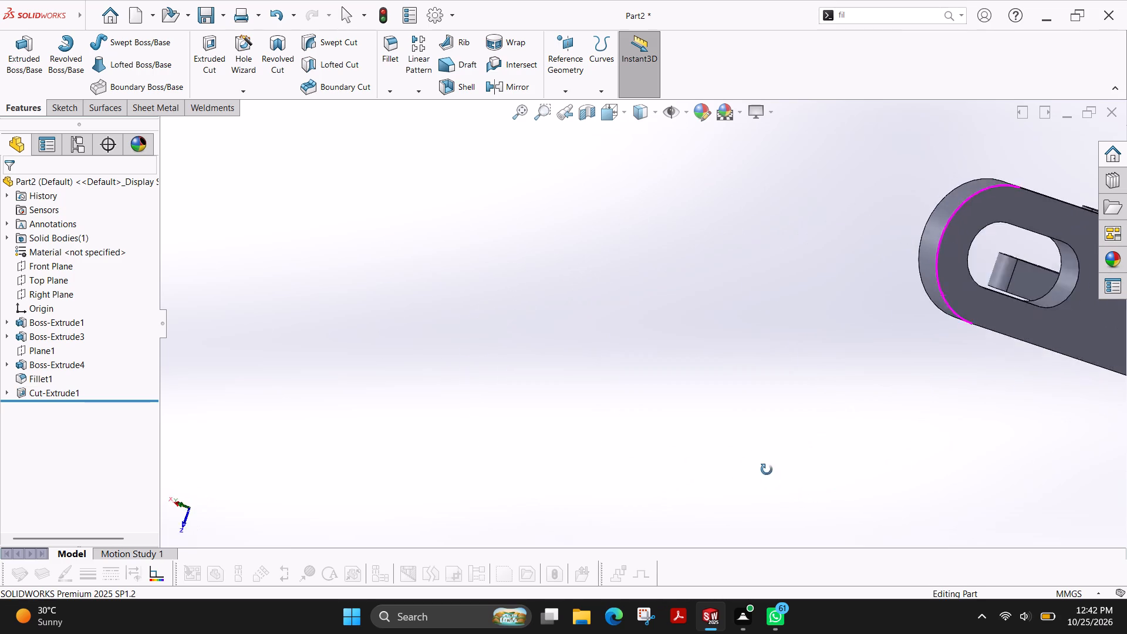
middle_click_drag(767, 470, 913, 407, "ctrl+shift")
middle_click_drag(431, 313, 489, 160, "ctrl+shift")
middle_click_drag(461, 397, 453, 214, "ctrl+shift")
scroll(517, 372, "up", 1, "ctrl+shift")
middle_click_drag(514, 372, 424, 358, "ctrl+shift")
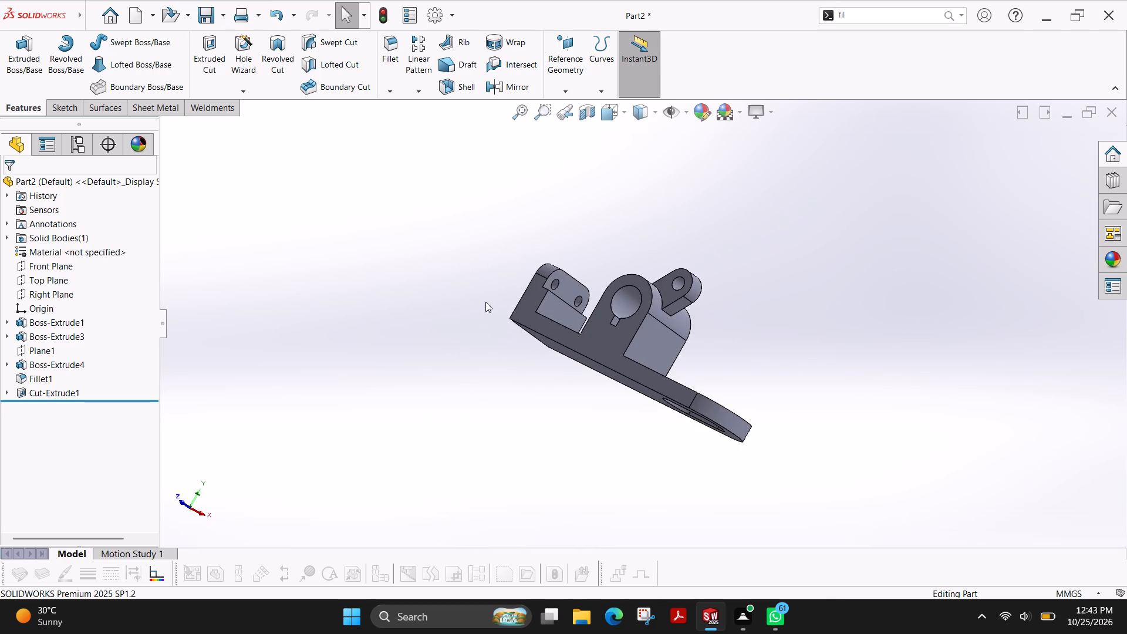
middle_click_drag(475, 291, 454, 353, "ctrl+shift")
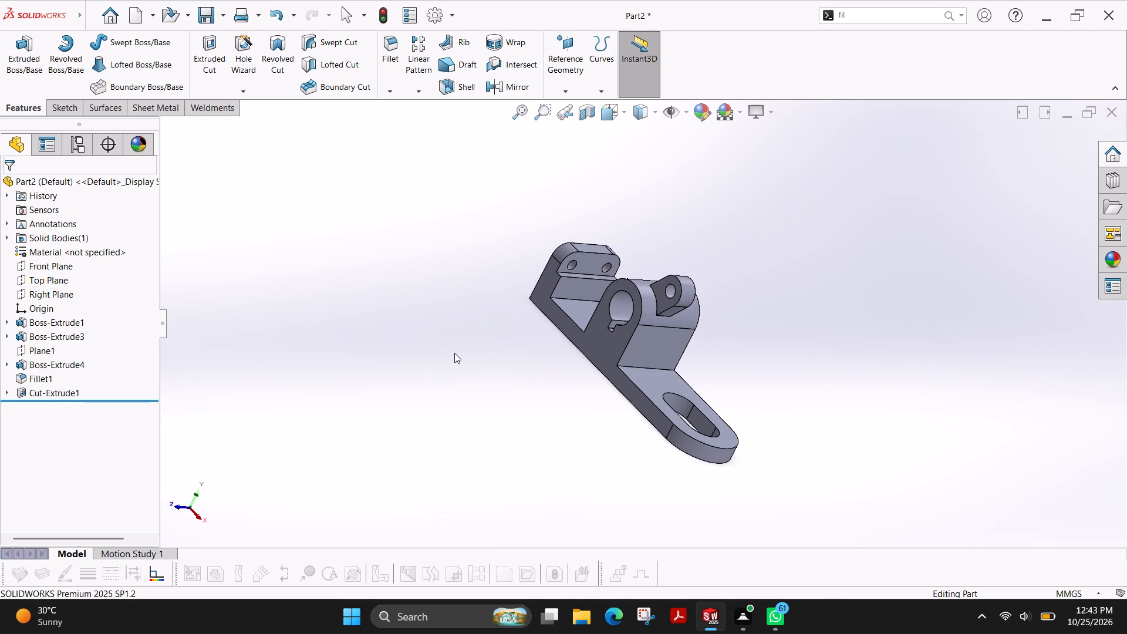
Orient the part to the standard isometric view.
left_click(620, 112)
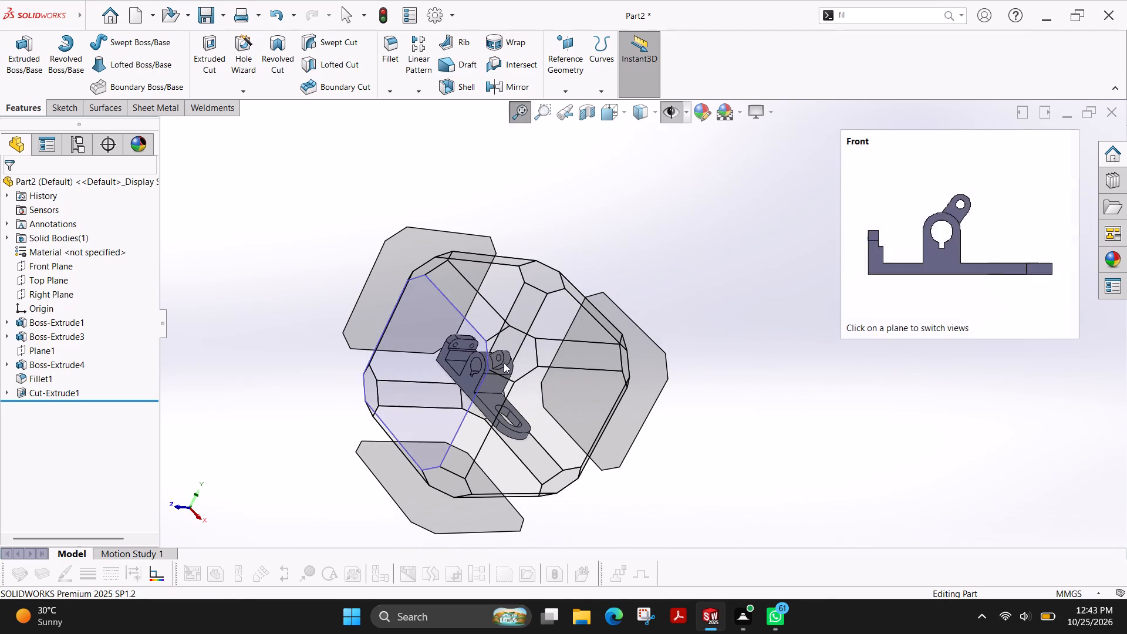
left_click(508, 363)
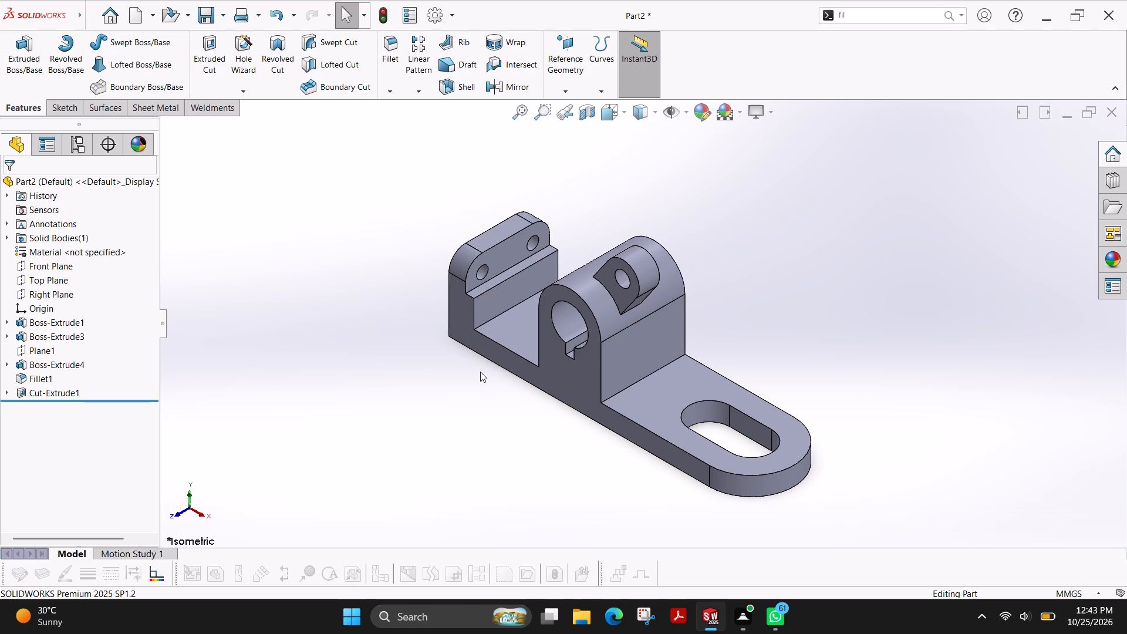
Save the part as fujiPart90 in the solidworks folder inside Desktop's fuji drawing file folder.
key("ctrl+s")
left_click(146, 38)
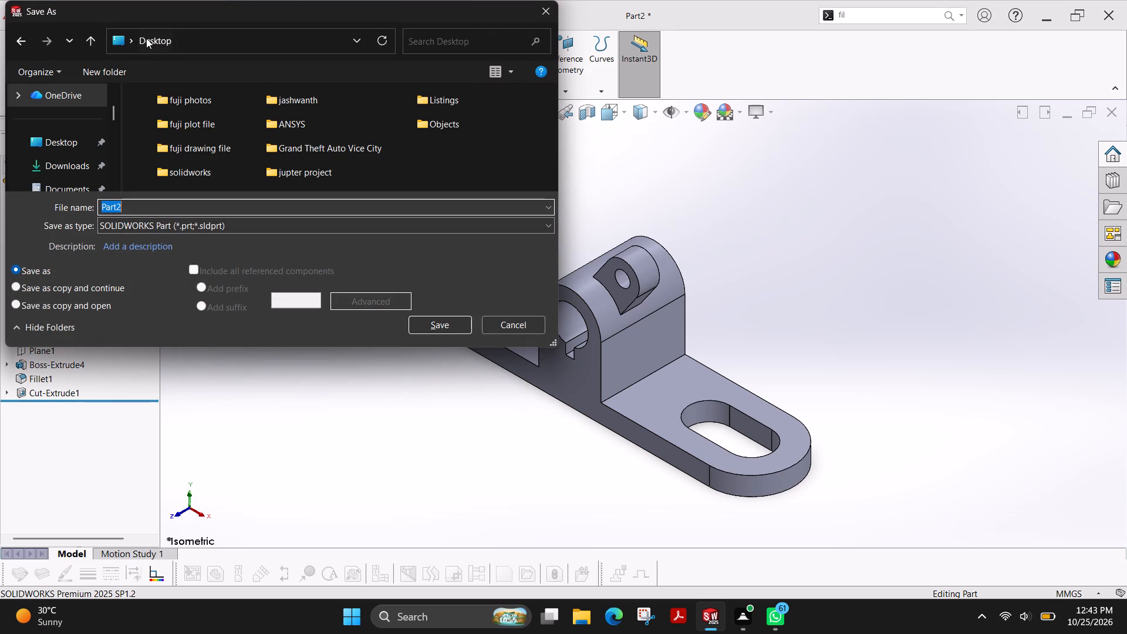
double_click(211, 147)
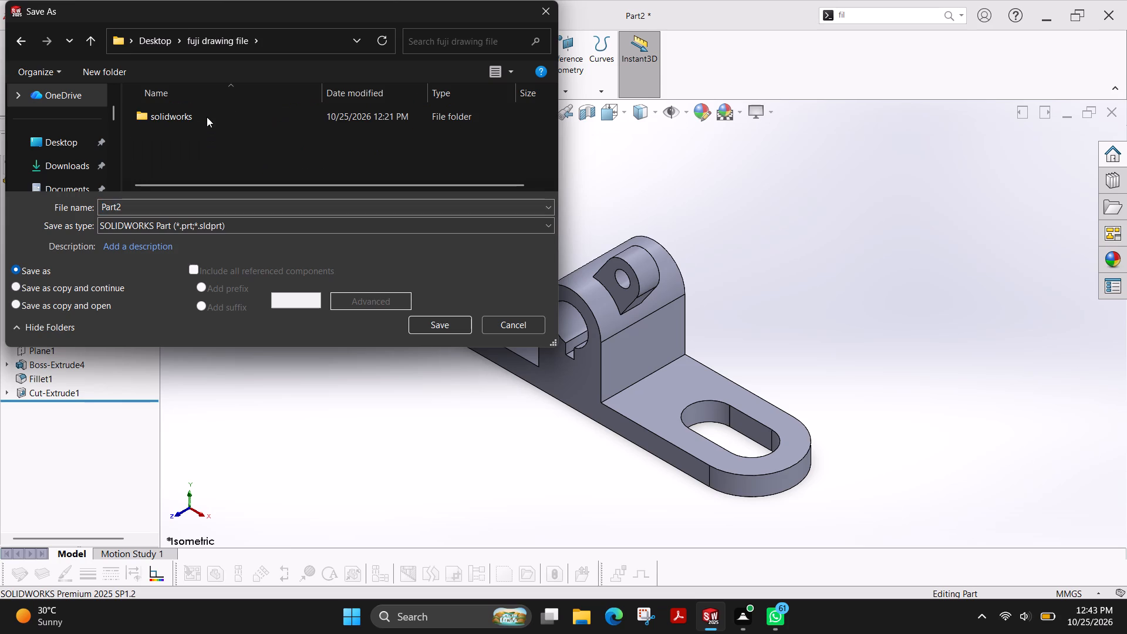
double_click(204, 110)
scroll(231, 139, "down", 20)
scroll(231, 139, "down", 4)
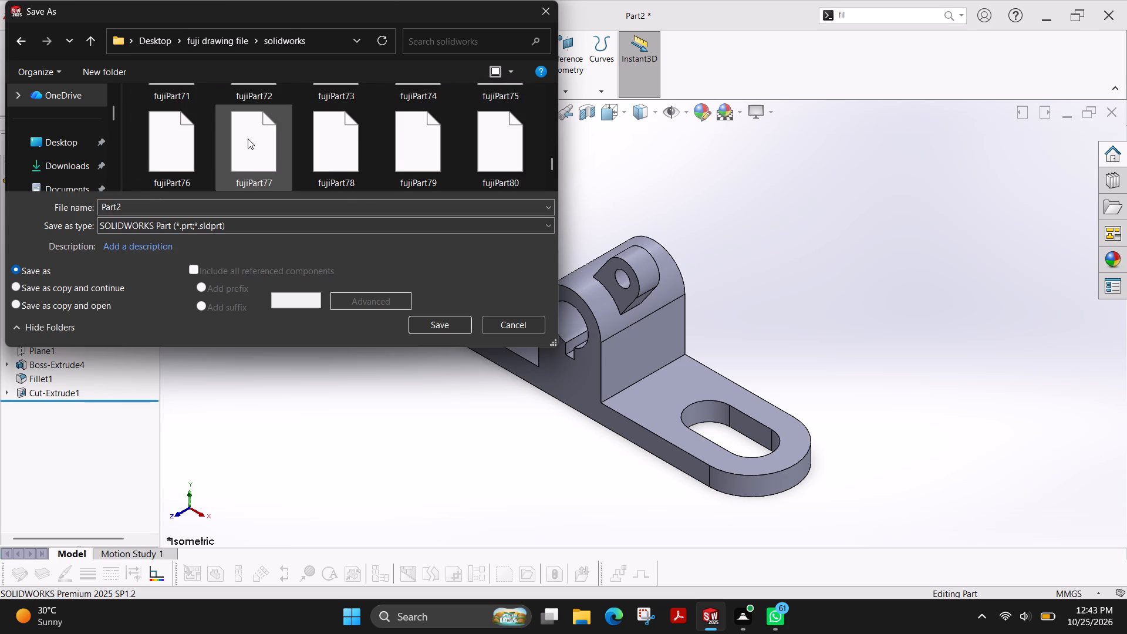
scroll(248, 139, "down", 12)
left_click(153, 205)
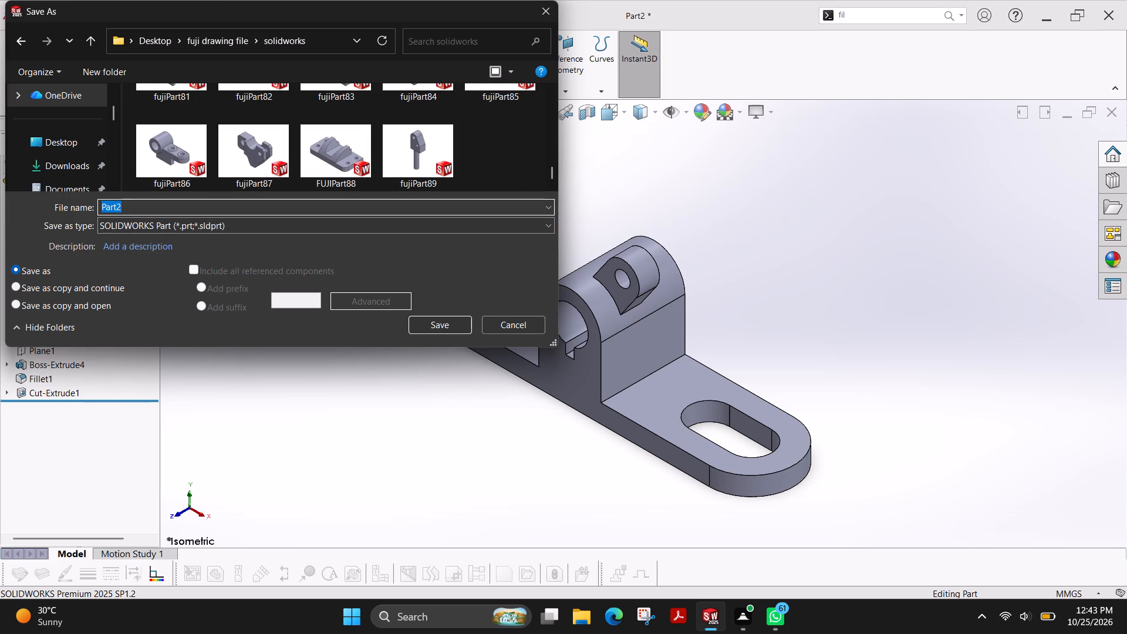
key("Right")
key("BackSpace")
type("90")
key("Left")
key("Left")
key("Left")
key("Left")
key("Left")
key("Left")
key("Left")
key("Left")
key("Left")
key("Left")
key("Left")
key("Left")
key("Left")
key("Left")
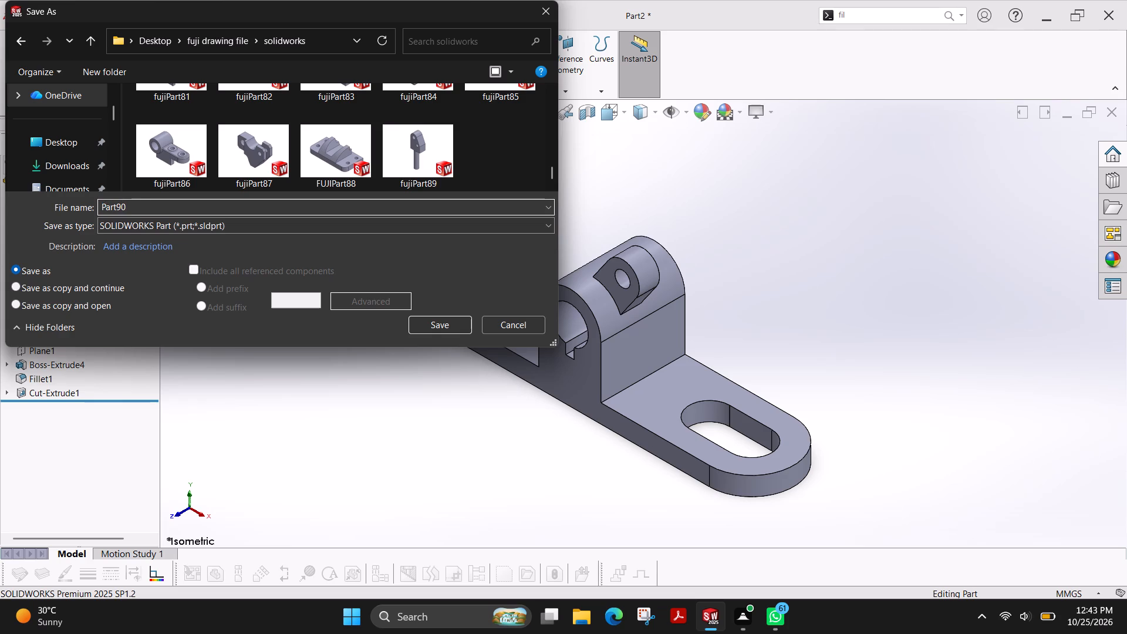
type("fuji")
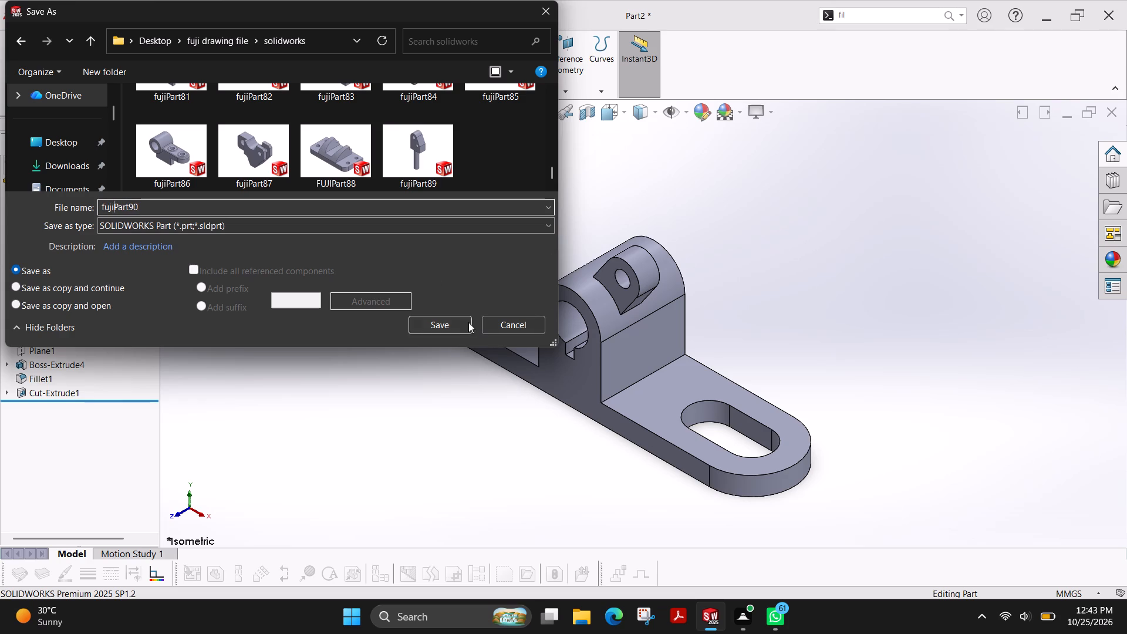
left_click(455, 322)
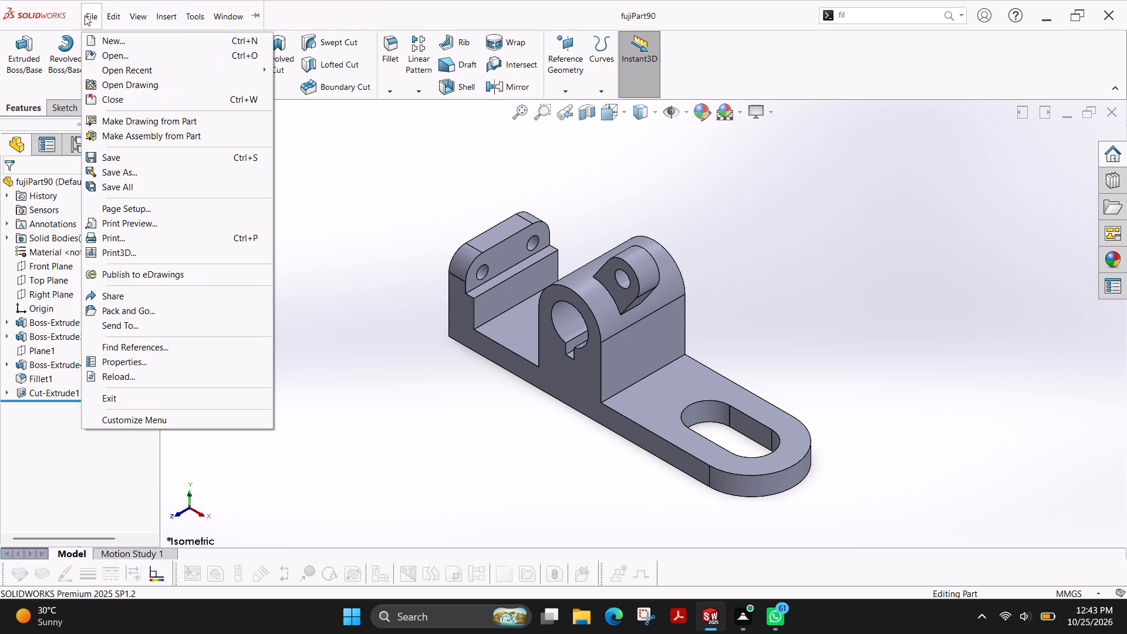
Save a PDF copy of fujiPart90 in the solid works folder inside Desktop's fuji plot file folder.
left_click(137, 171)
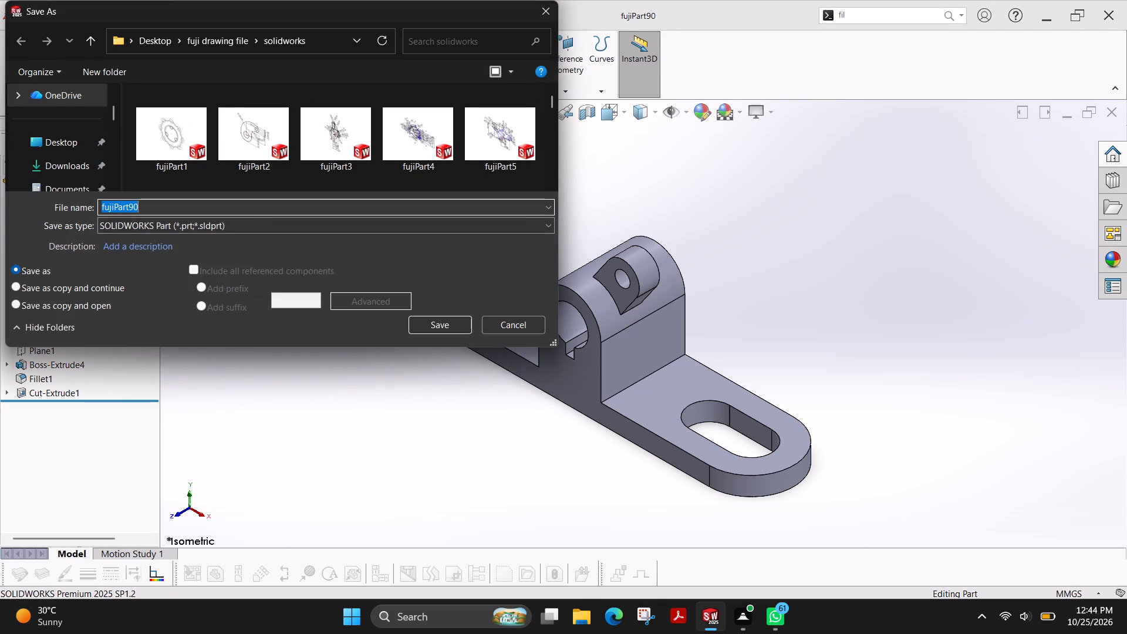
left_click(209, 227)
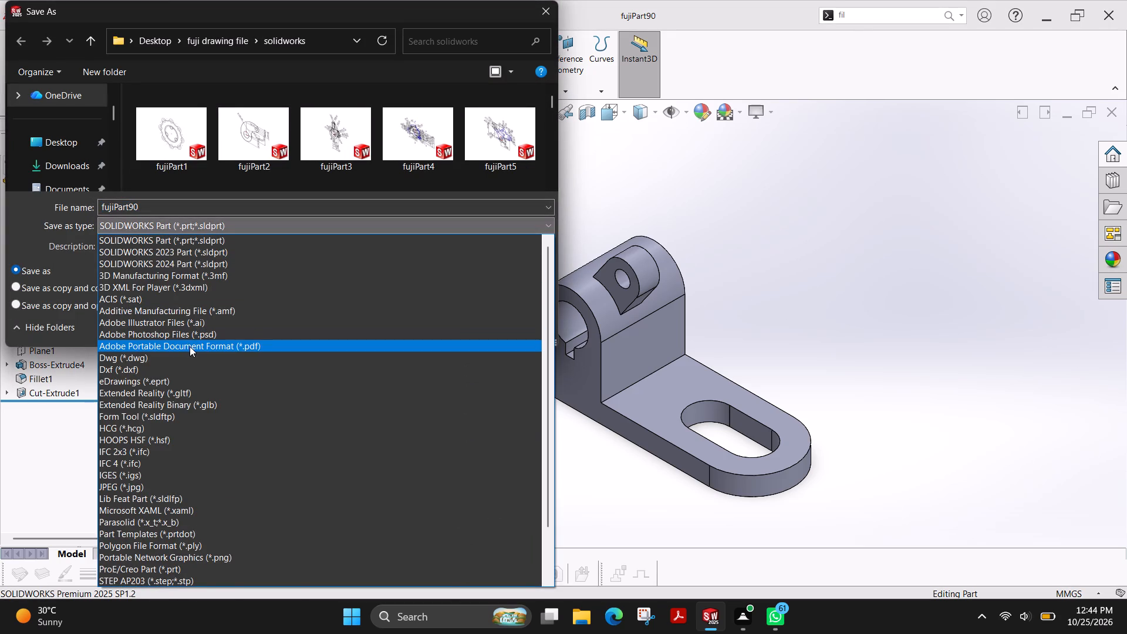
left_click(190, 346)
left_click(147, 41)
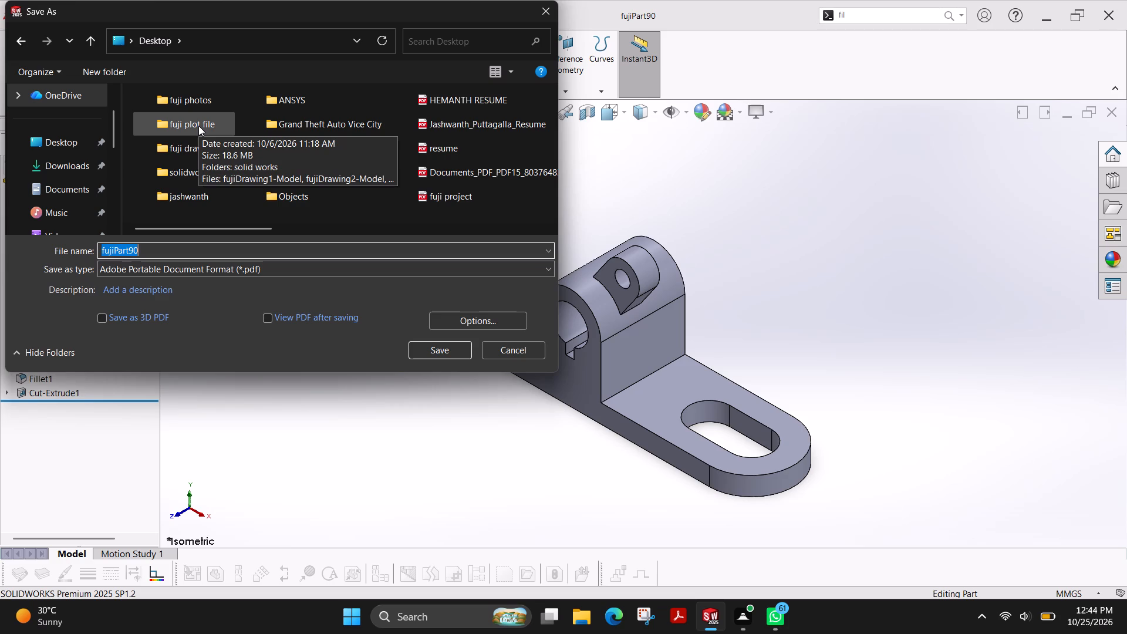
double_click(198, 126)
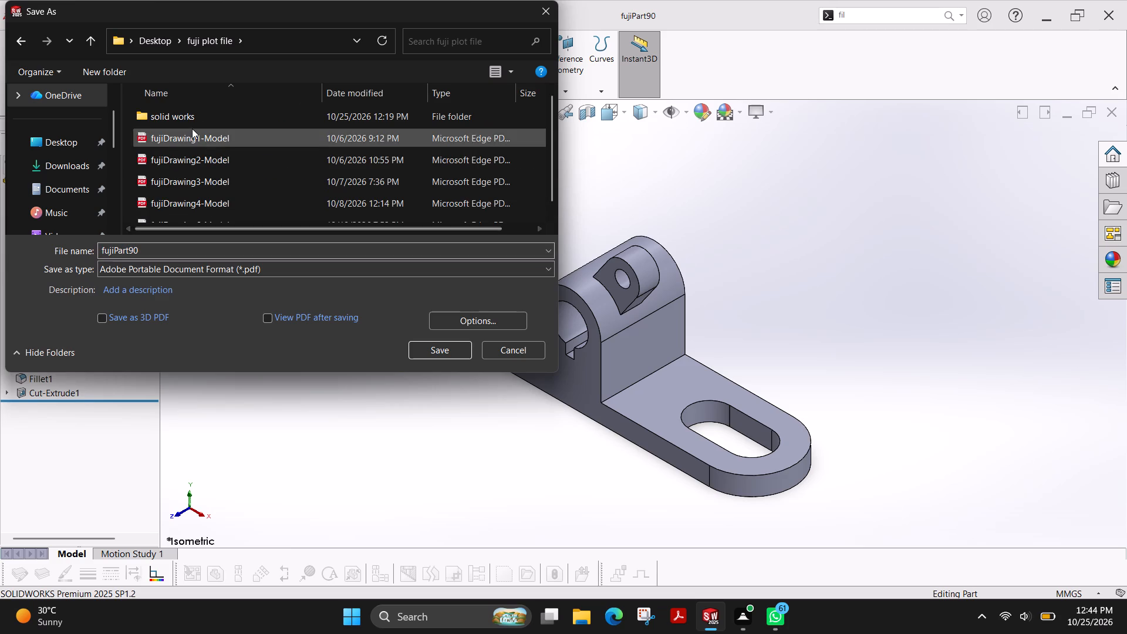
double_click(189, 117)
left_click(221, 273)
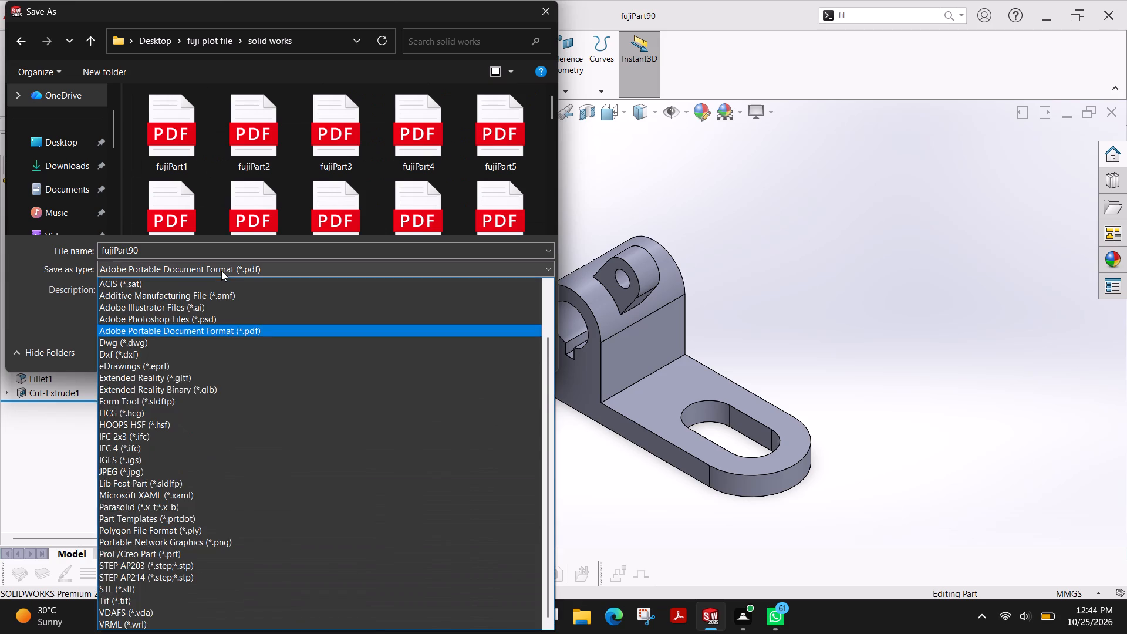
left_click(221, 271)
left_click(441, 359)
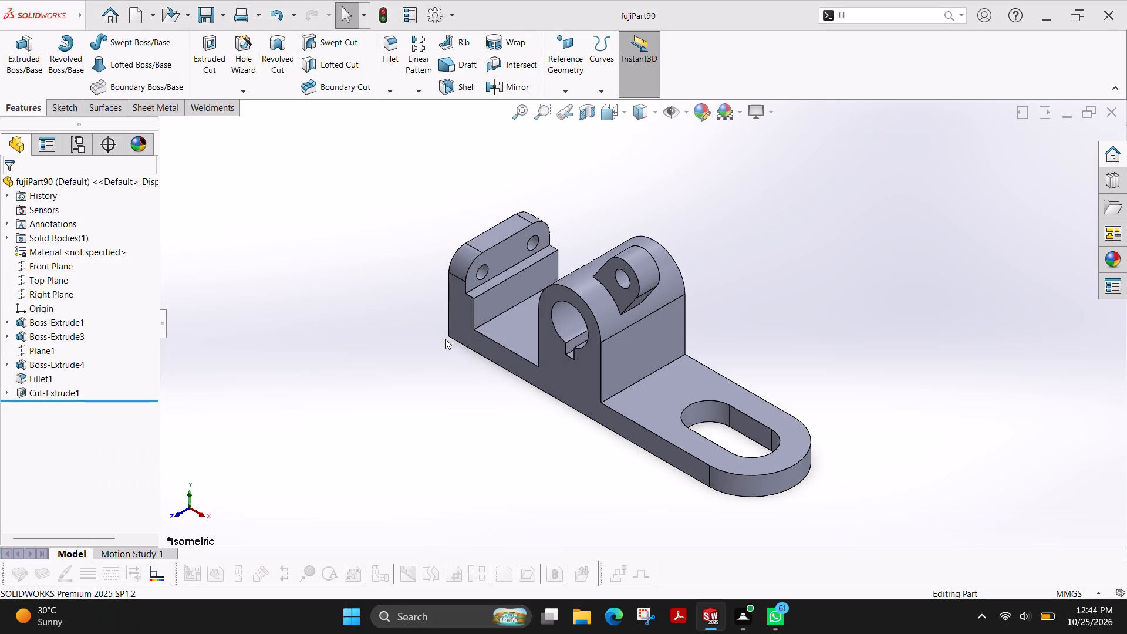